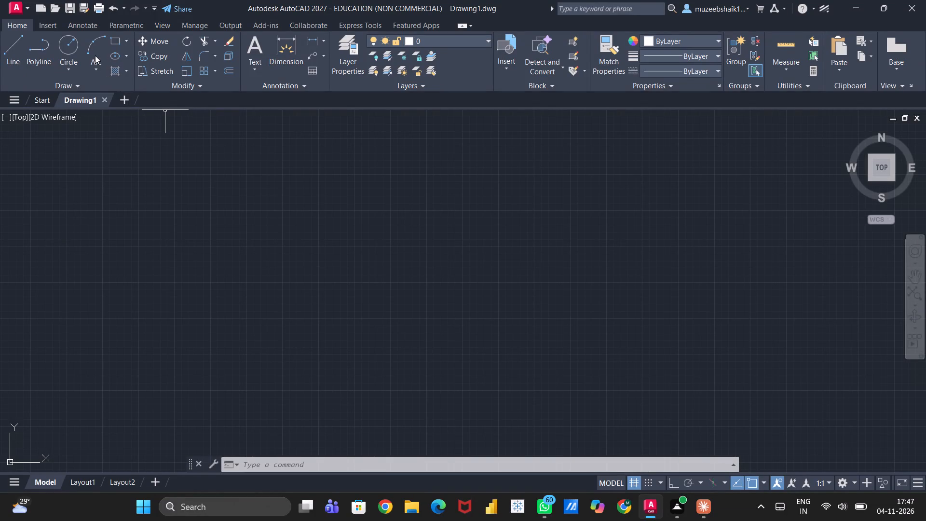
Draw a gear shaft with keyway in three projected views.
Draw a rectangle with length 22 and width 40 in the middle of the empty drawing area.
click(129, 36)
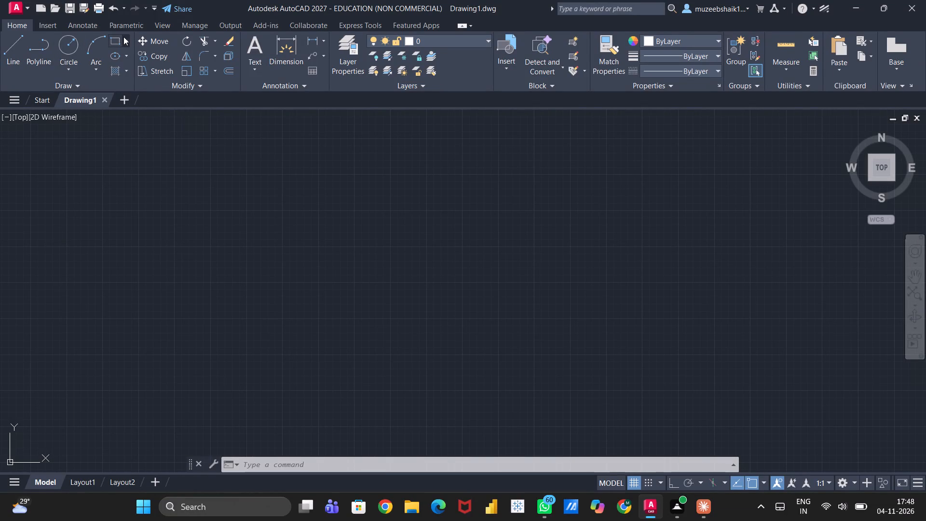
click(123, 37)
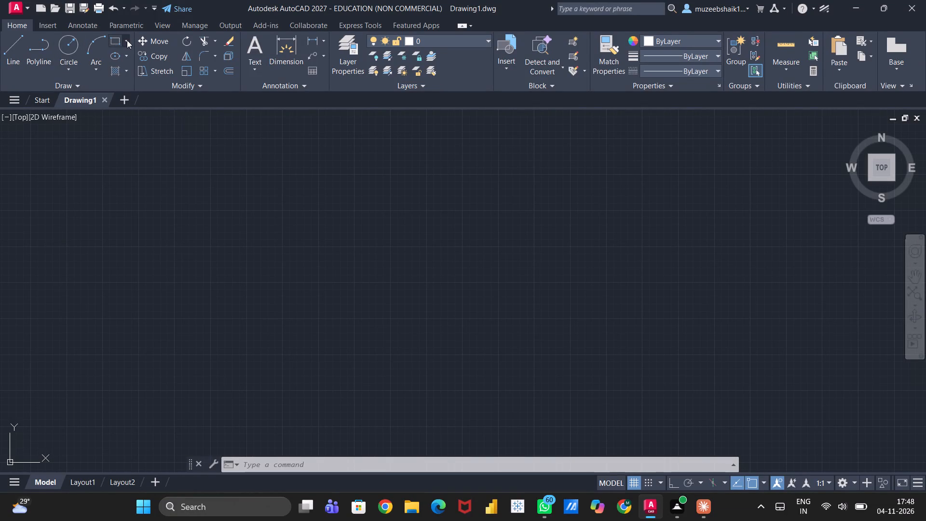
click(128, 40)
click(133, 63)
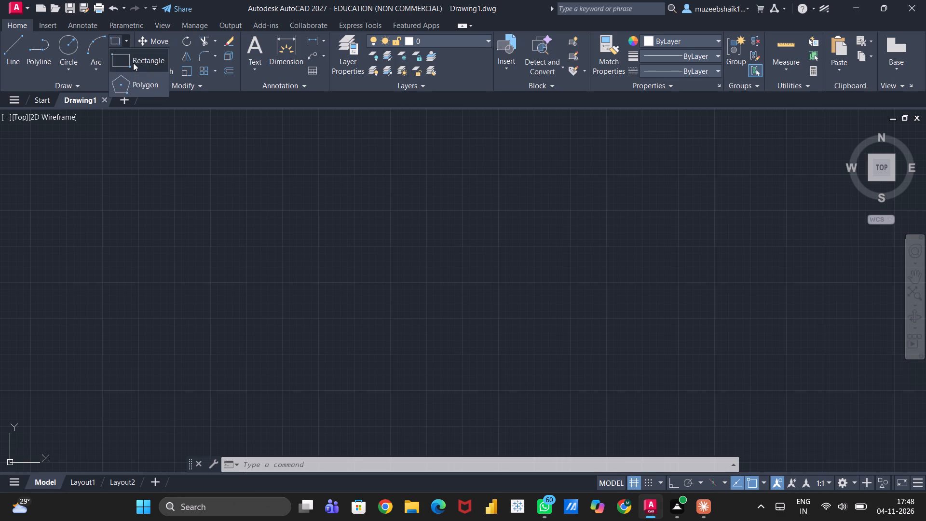
click(375, 245)
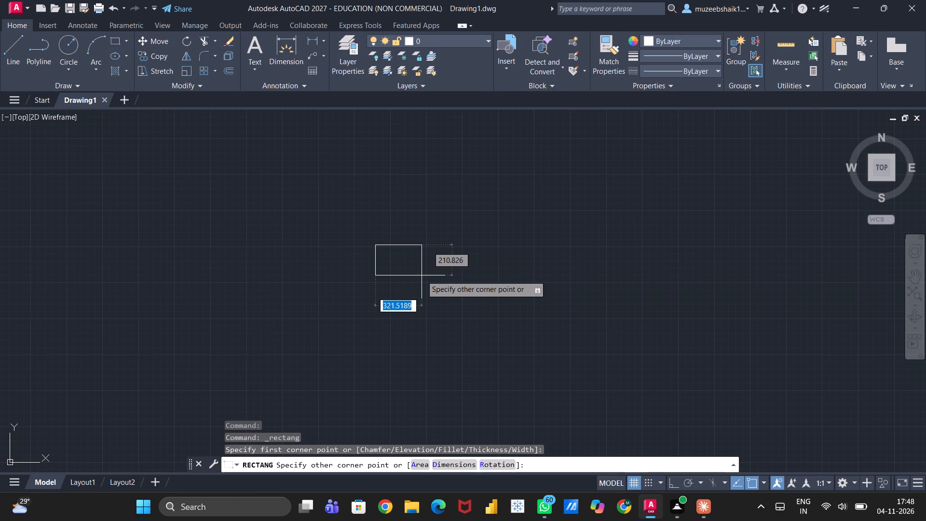
key(d)
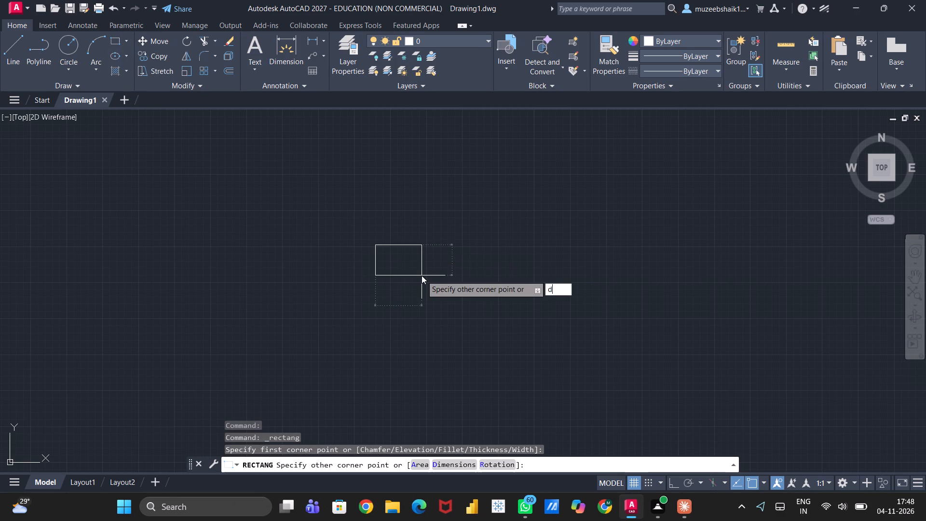
key(Return)
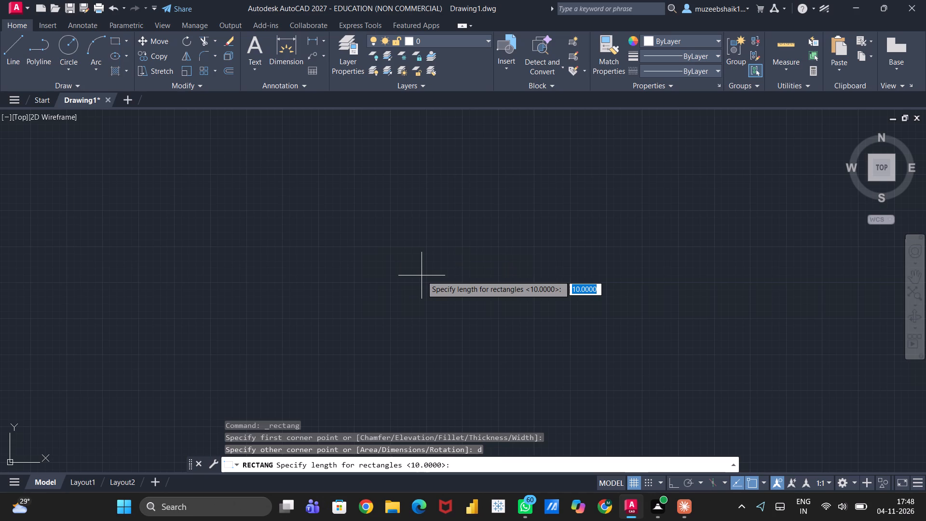
text(22)
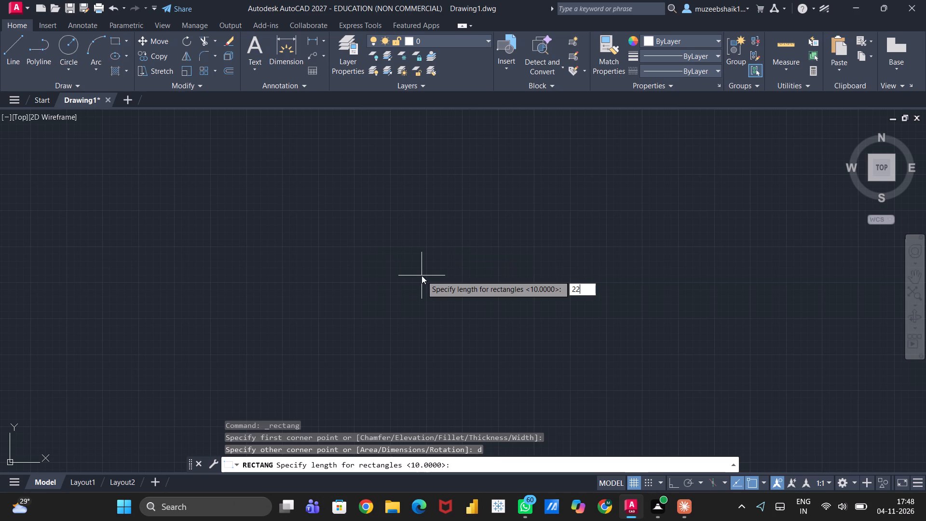
key(Return)
text(40)
key(Return)
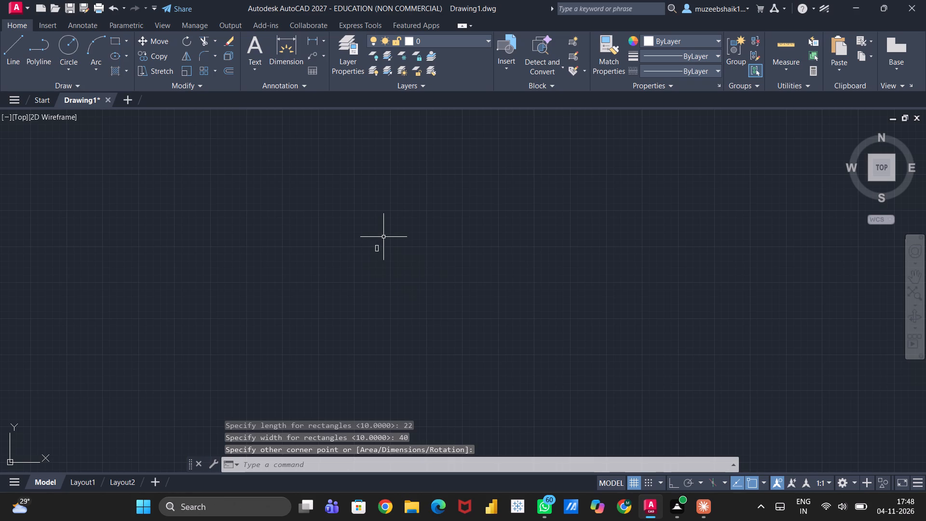
Draw a narrow upright rectangle with length 6 and width 32 to the left of the 22 by 40 rectangle.
scroll(383, 237, up, 2)
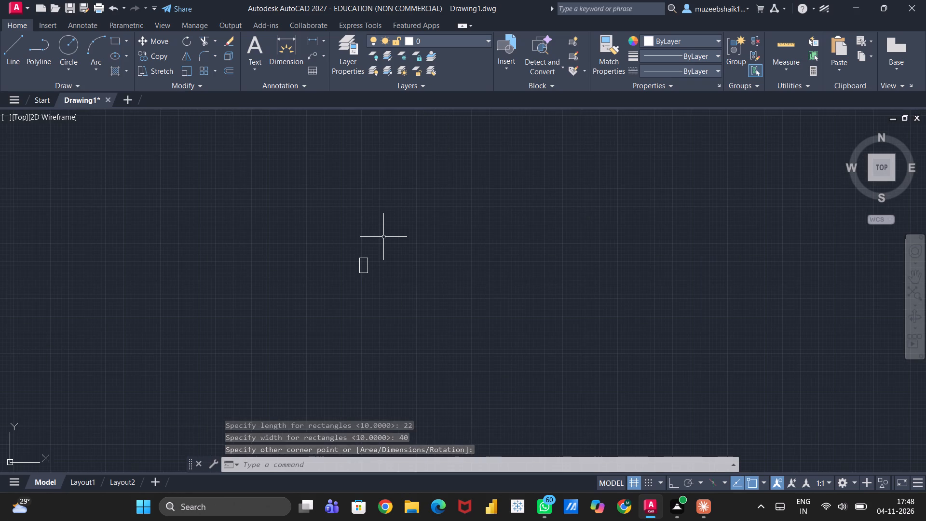
scroll(352, 294, up, 2)
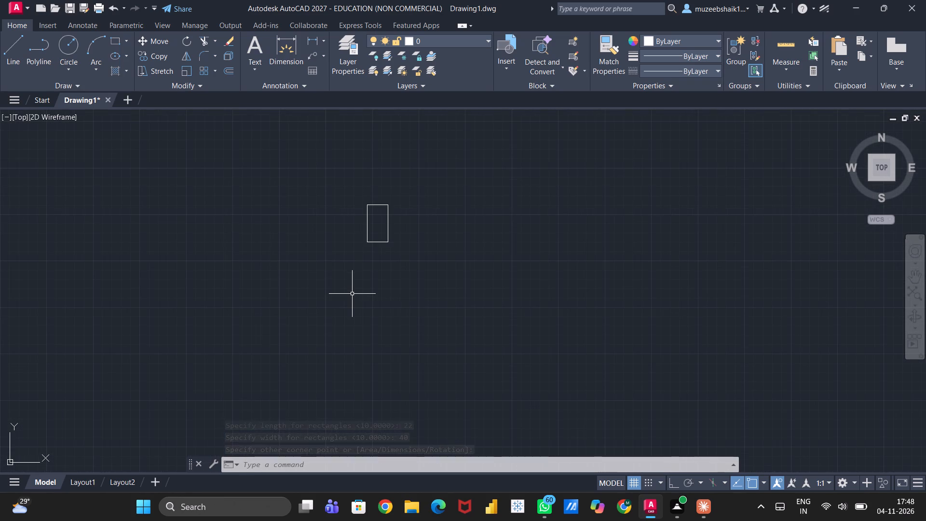
scroll(352, 294, up, 3)
scroll(354, 294, down, 5)
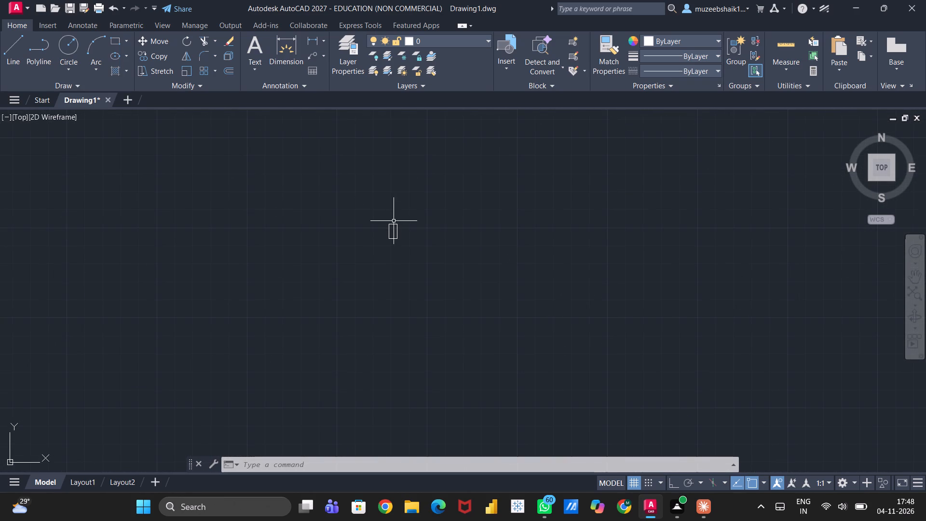
scroll(395, 221, up, 5)
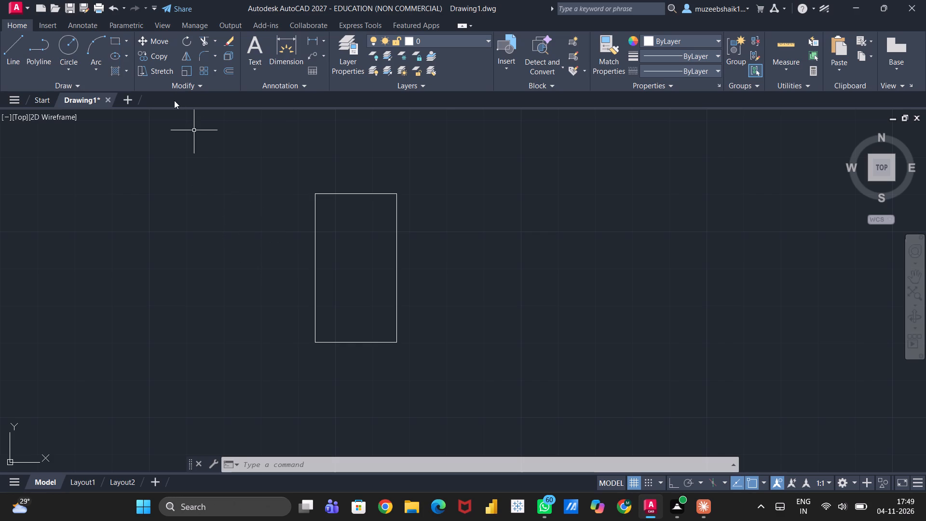
click(126, 39)
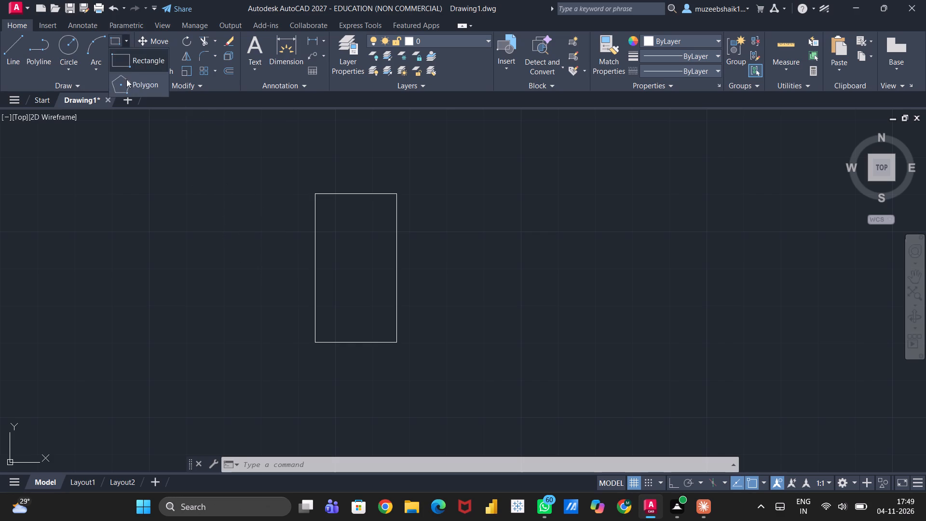
click(140, 57)
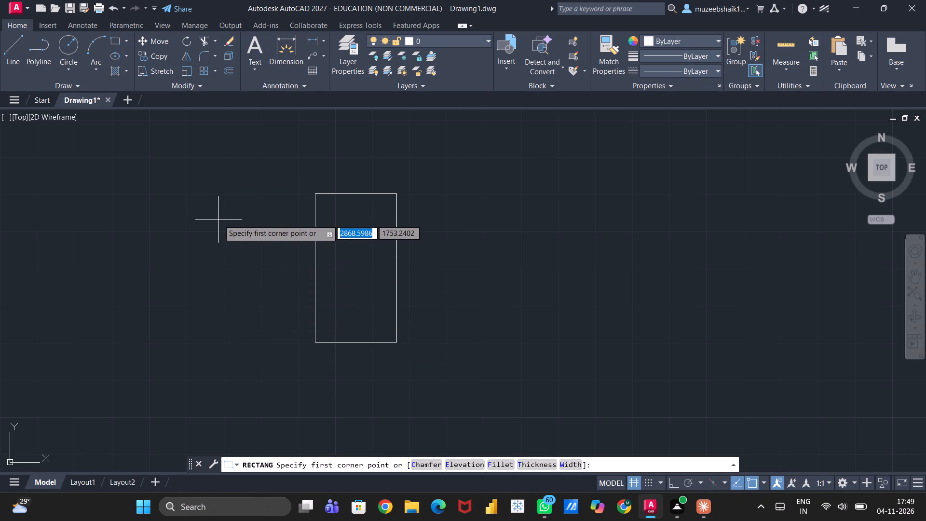
click(206, 220)
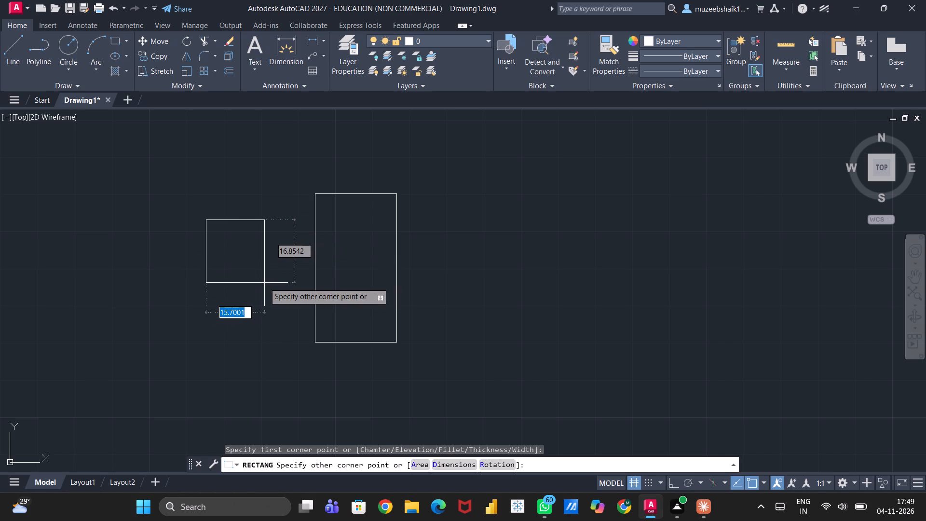
key(d)
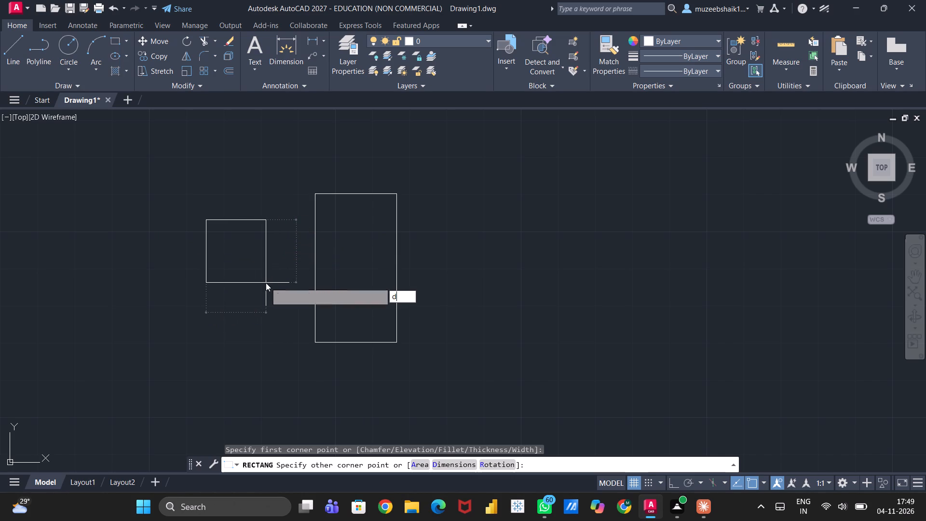
key(Return)
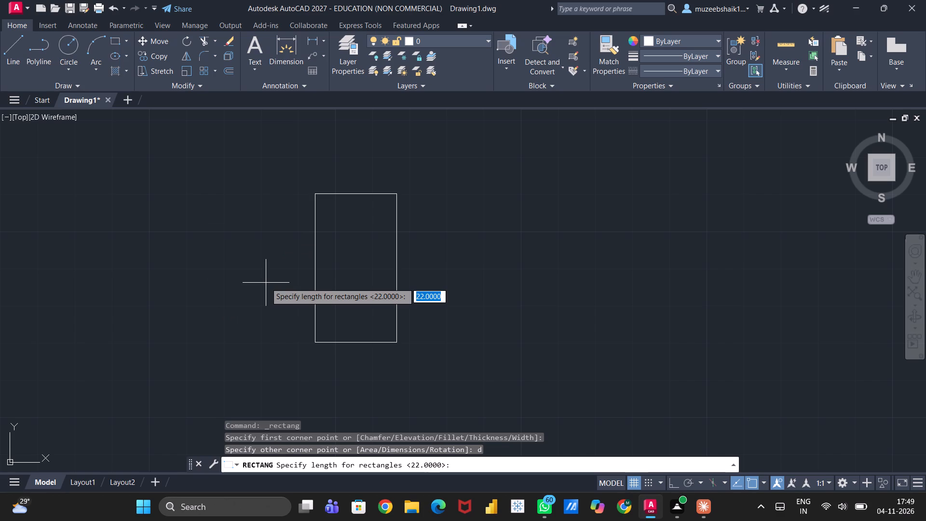
key(6)
key(Return)
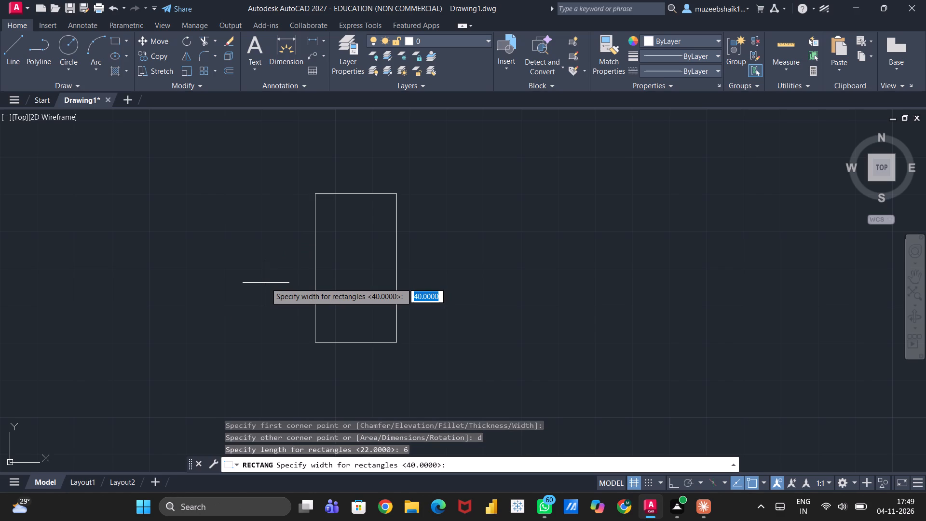
text(32)
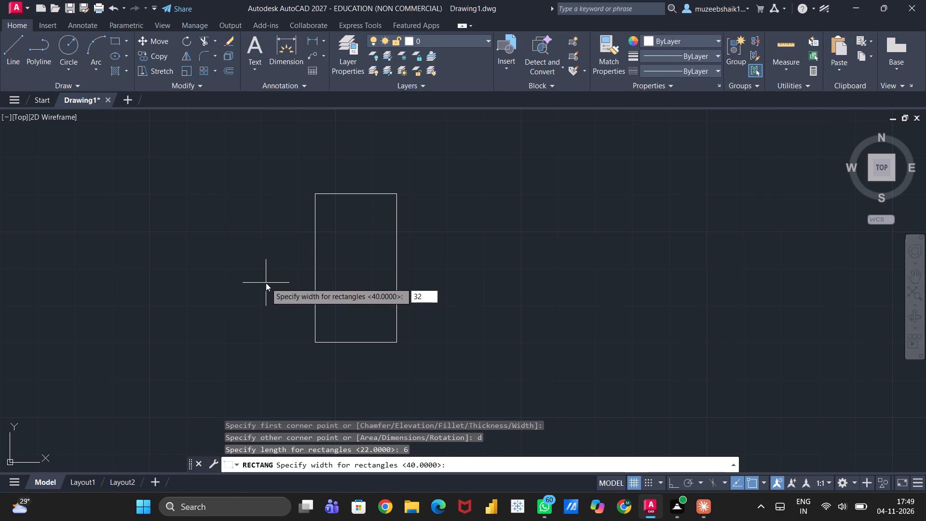
key(Return)
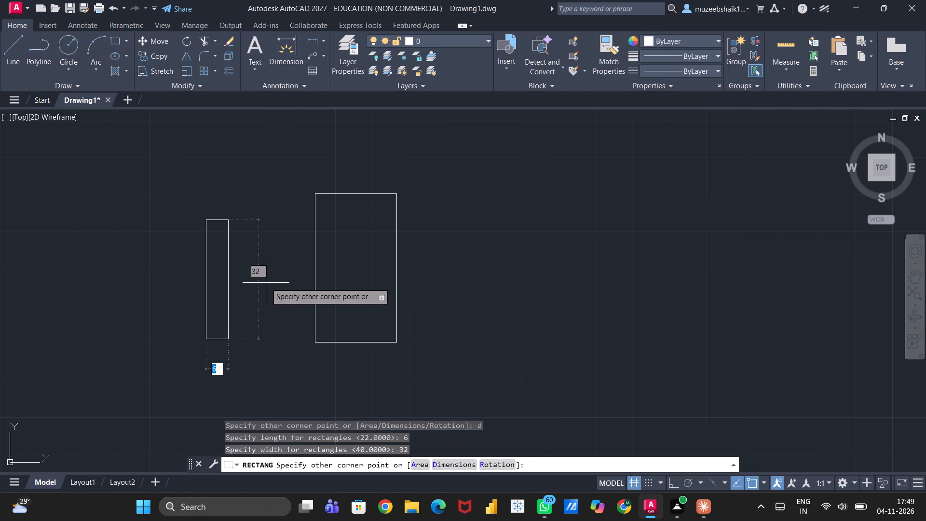
click(266, 284)
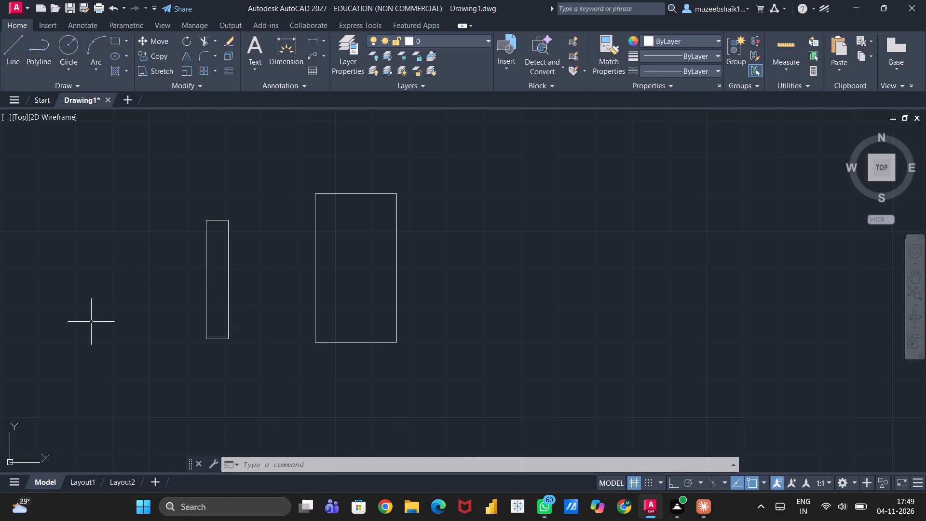
Draw a rectangle with length 50 and width 64, starting its upper-left corner left of the 6 by 32 rectangle.
click(117, 37)
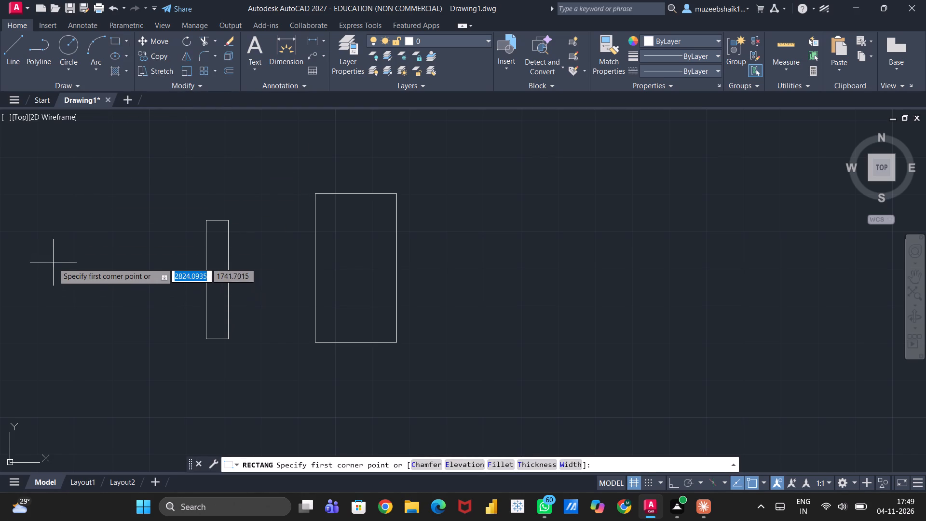
click(48, 246)
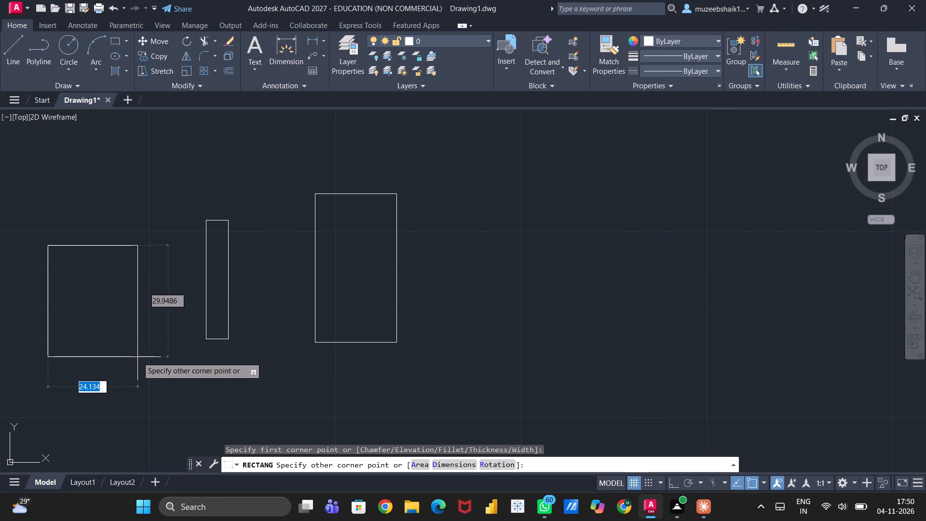
key(d)
key(Return)
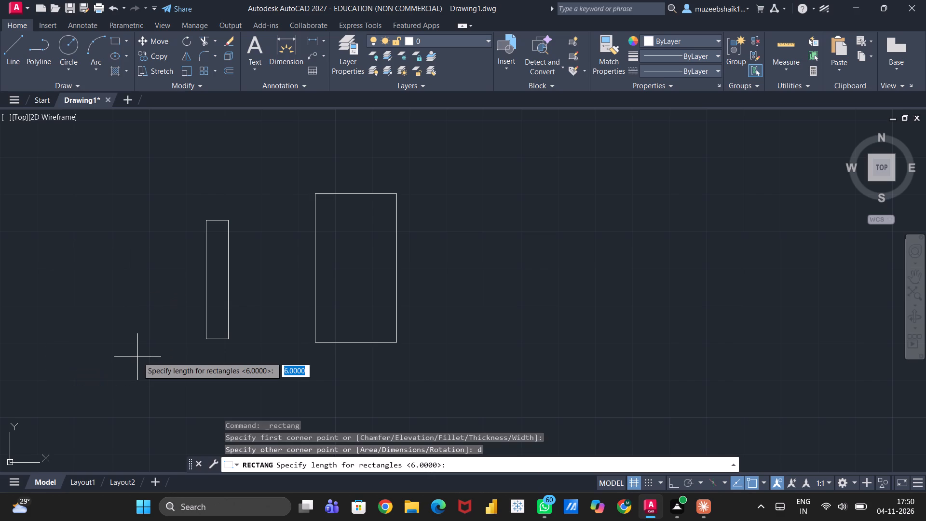
text(50)
key(Return)
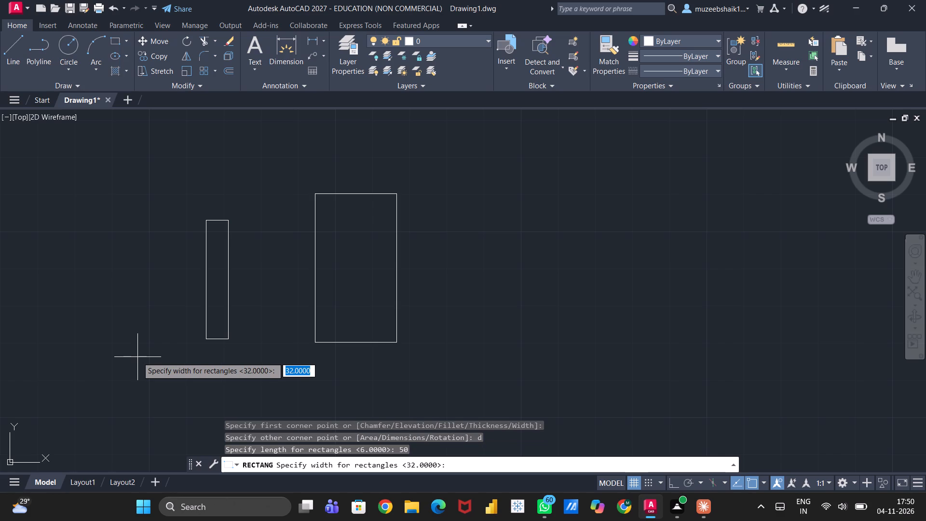
text(64)
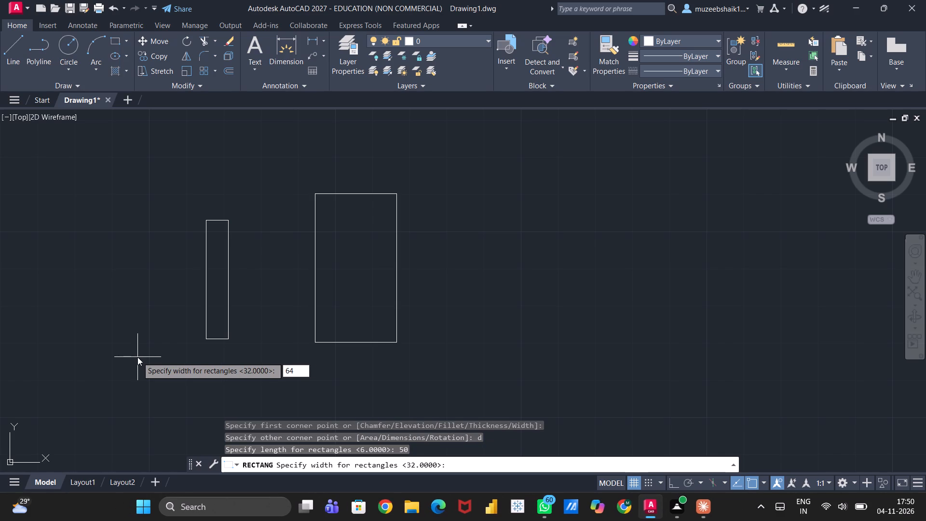
key(Return)
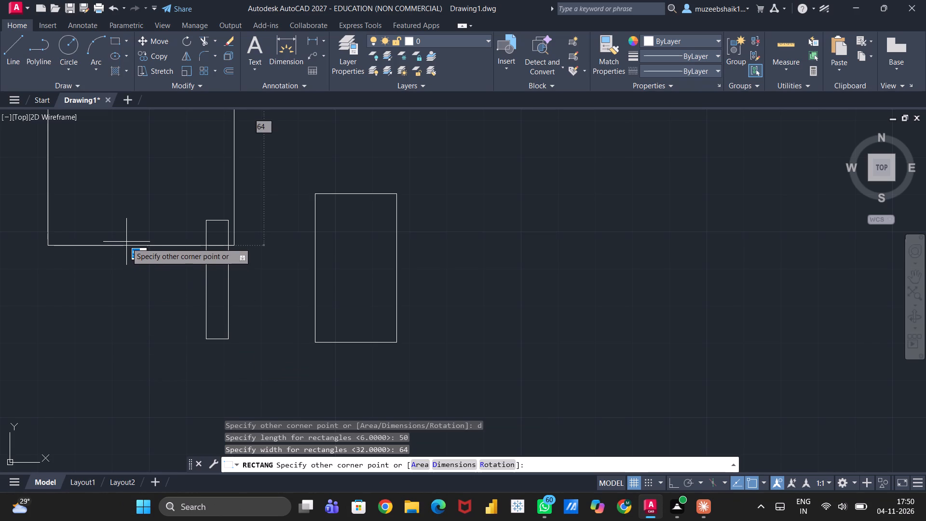
click(128, 287)
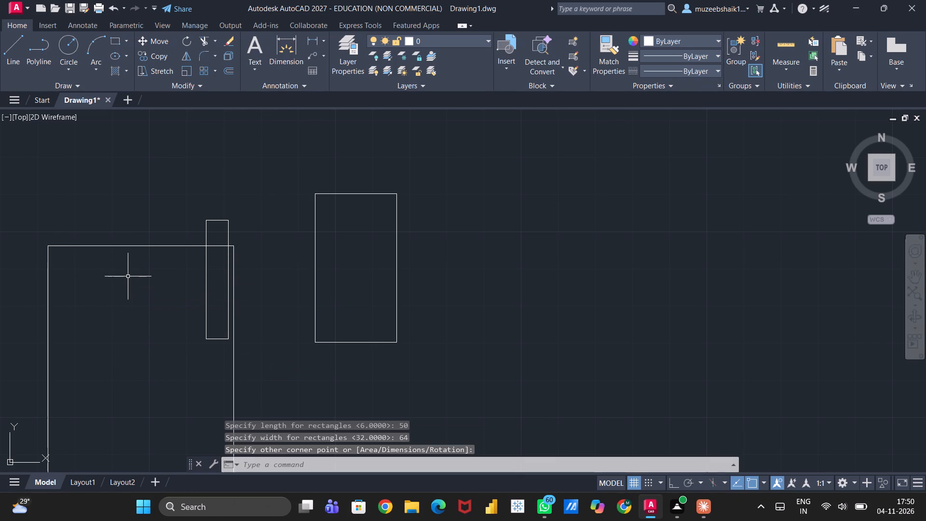
Move the 50 by 64 rectangle by its geometric center to about 72 units right of the 22 by 40 rectangle's center, level with it.
click(131, 247)
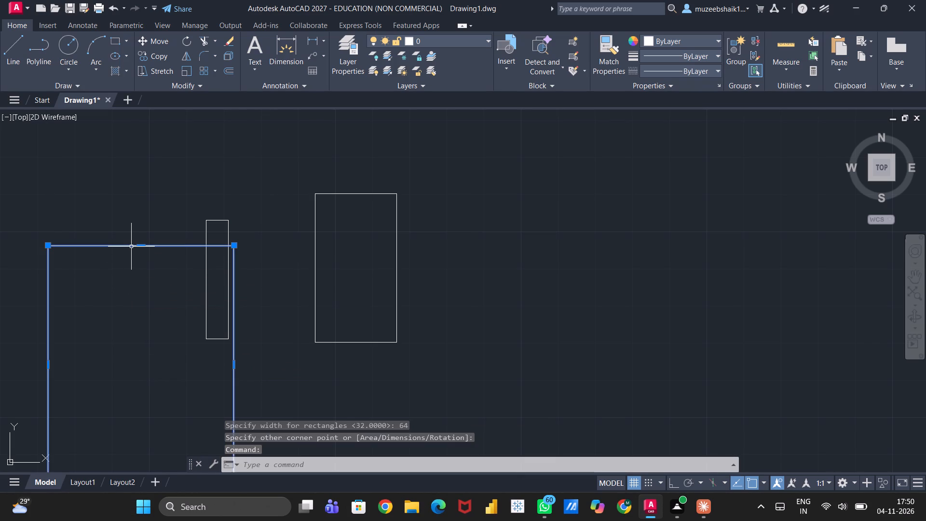
key(m)
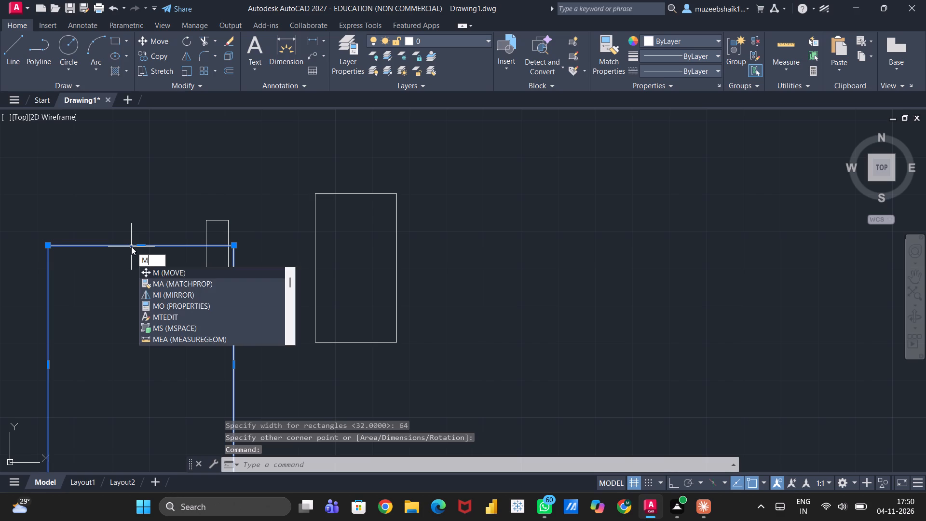
key(Return)
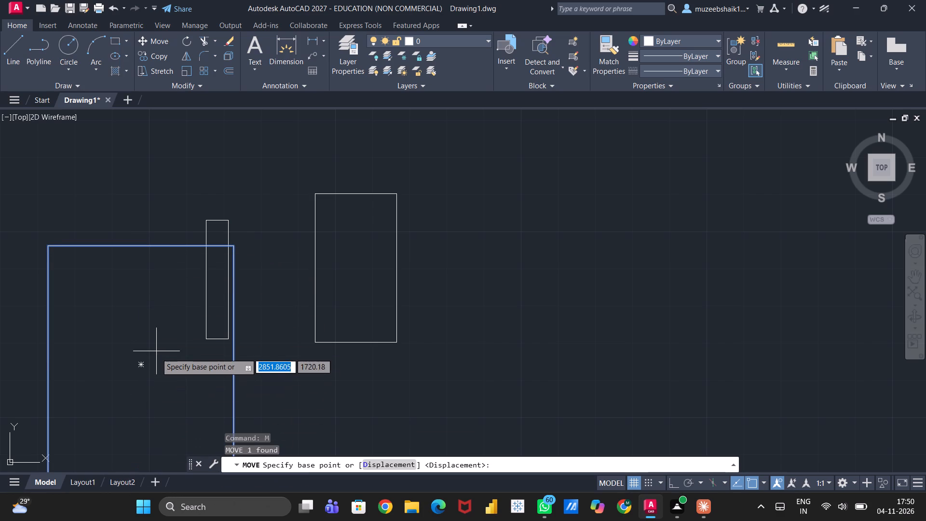
click(141, 362)
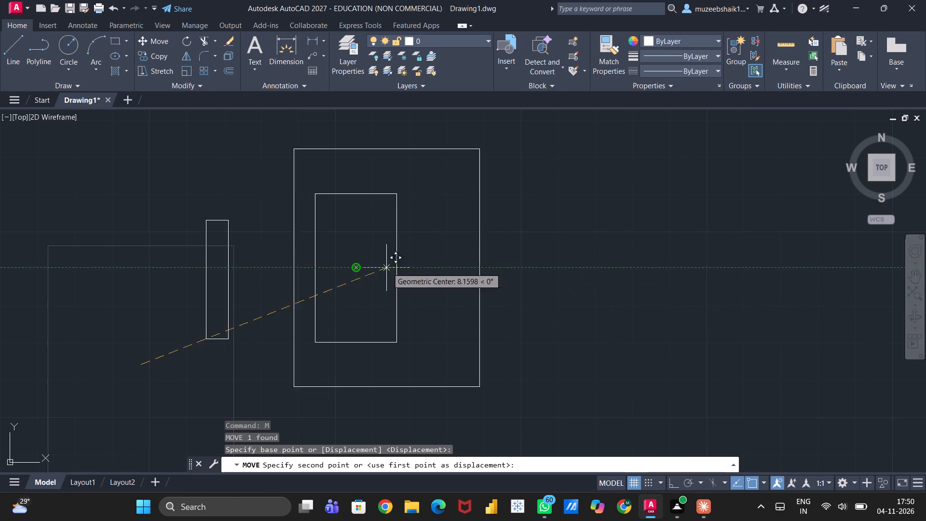
click(626, 264)
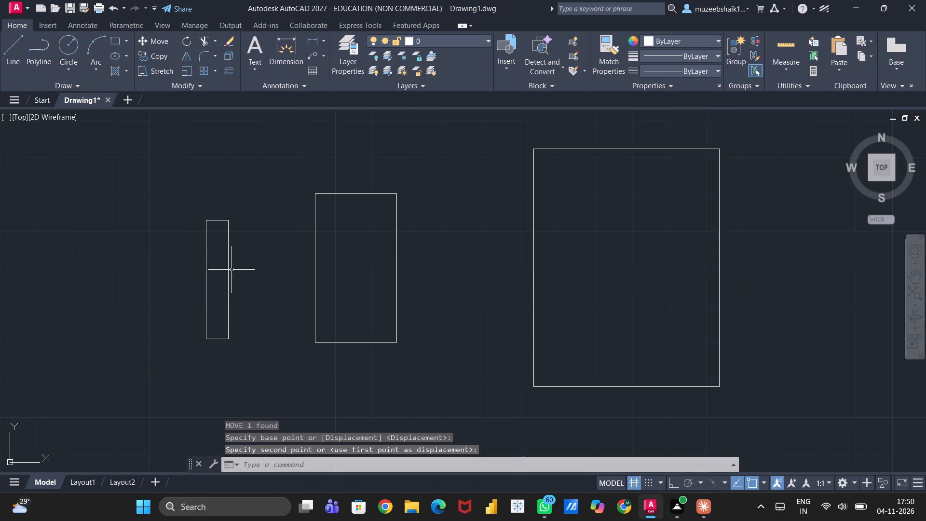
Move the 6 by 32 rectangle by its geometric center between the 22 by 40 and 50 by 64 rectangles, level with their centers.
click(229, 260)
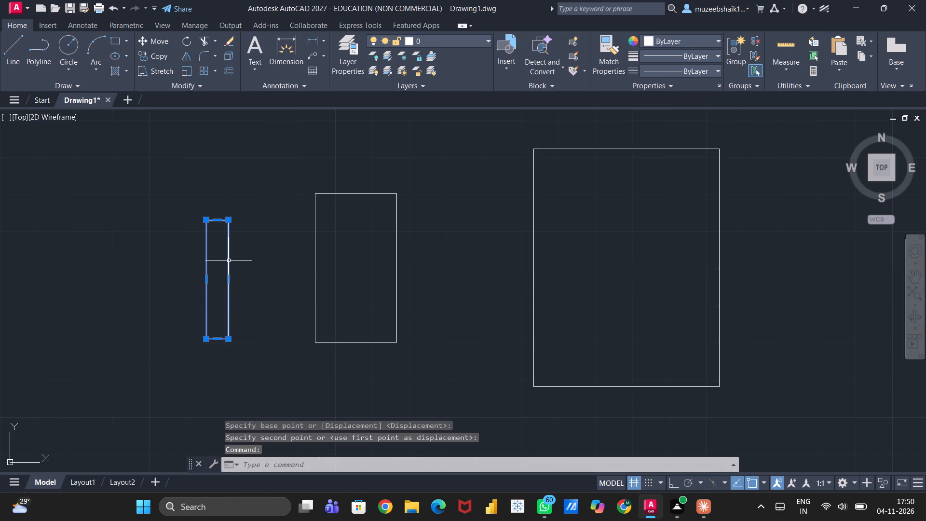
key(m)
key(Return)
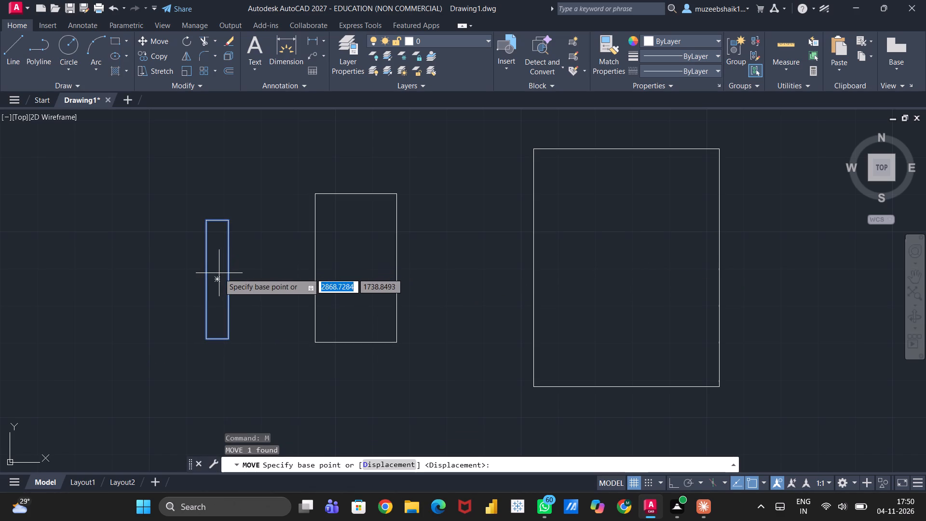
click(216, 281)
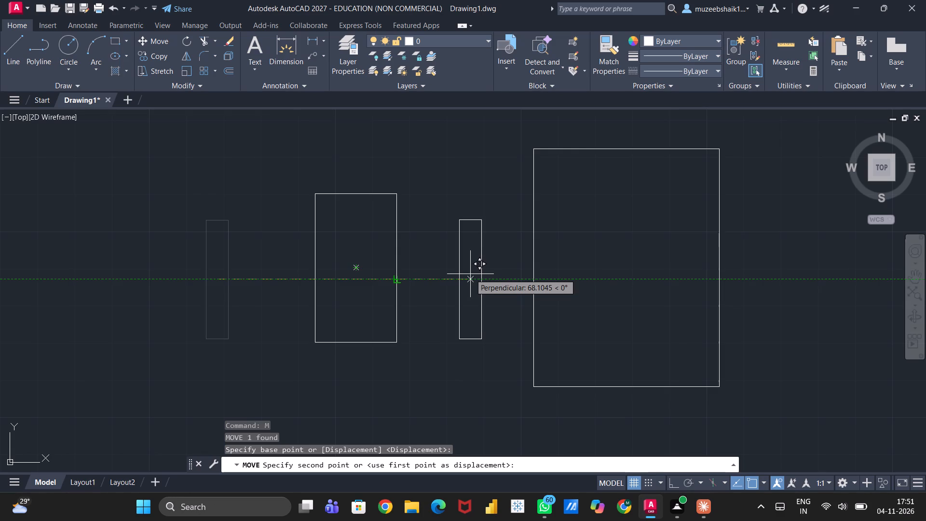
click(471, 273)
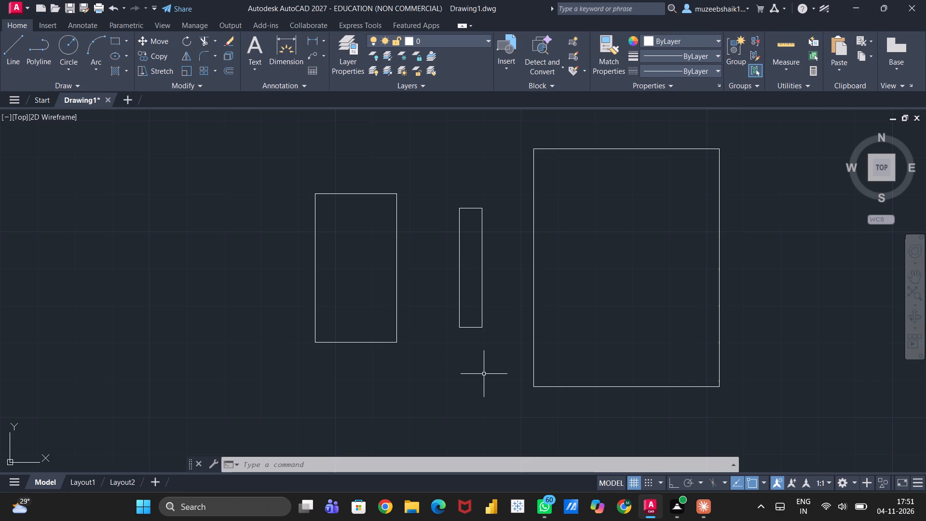
Move the 6 by 32 rectangle by its geometric center about 80 units right, past the 50 by 64 rectangle and level with its center.
scroll(606, 262, up, 1)
middle_drag(606, 262, 579, 264)
scroll(579, 264, down, 1)
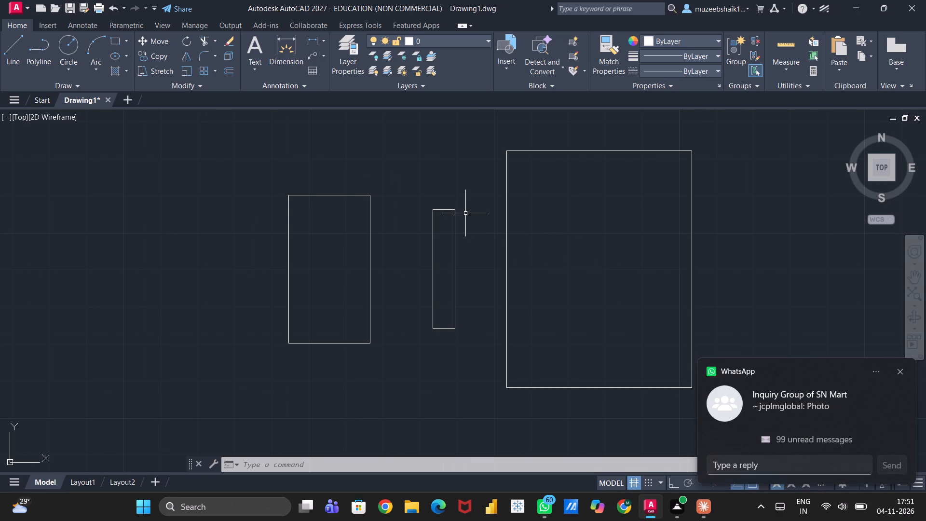
click(901, 372)
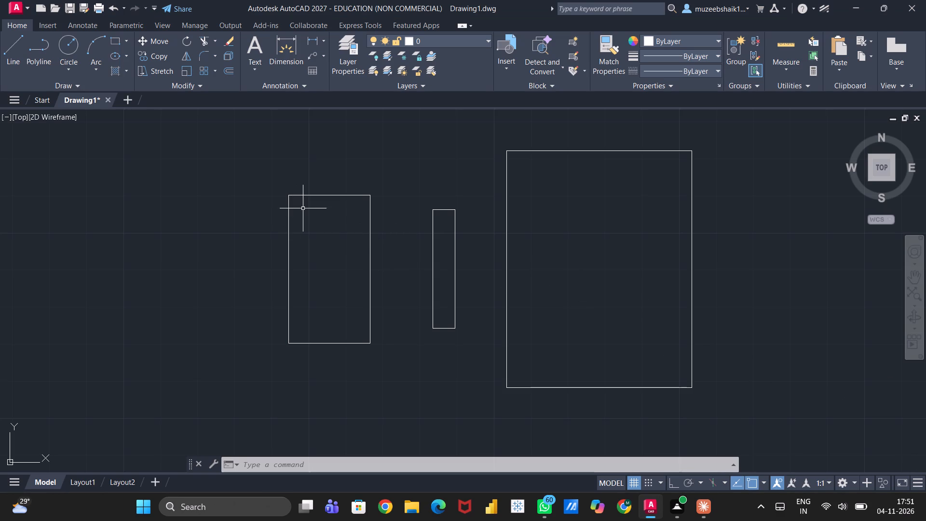
double_click(455, 293)
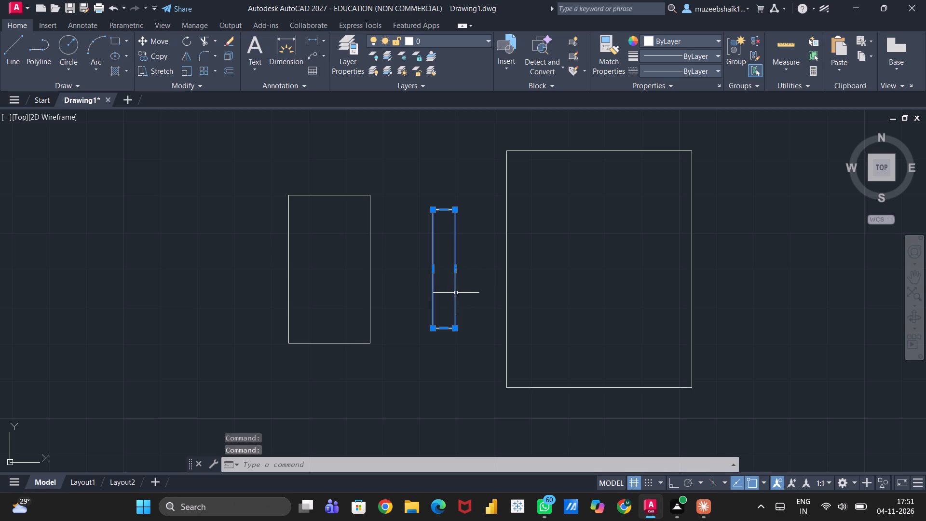
key(m)
key(Return)
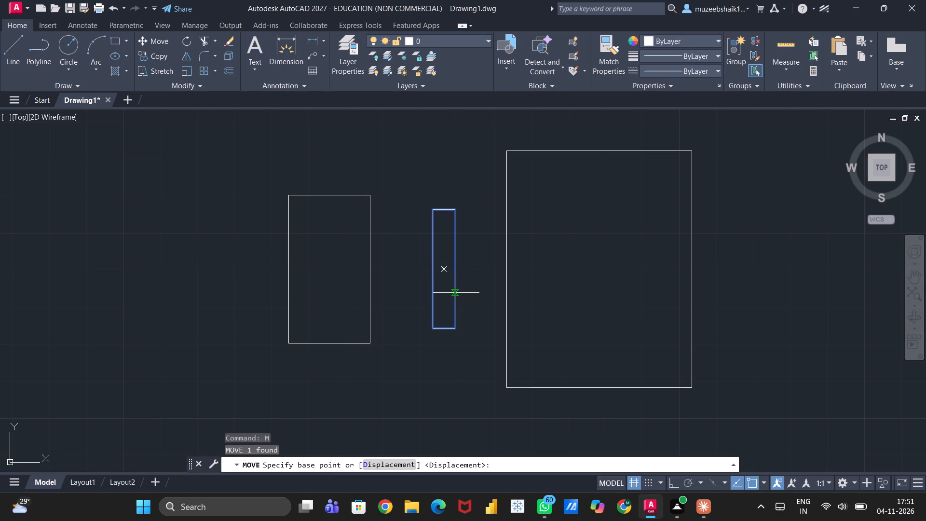
click(444, 271)
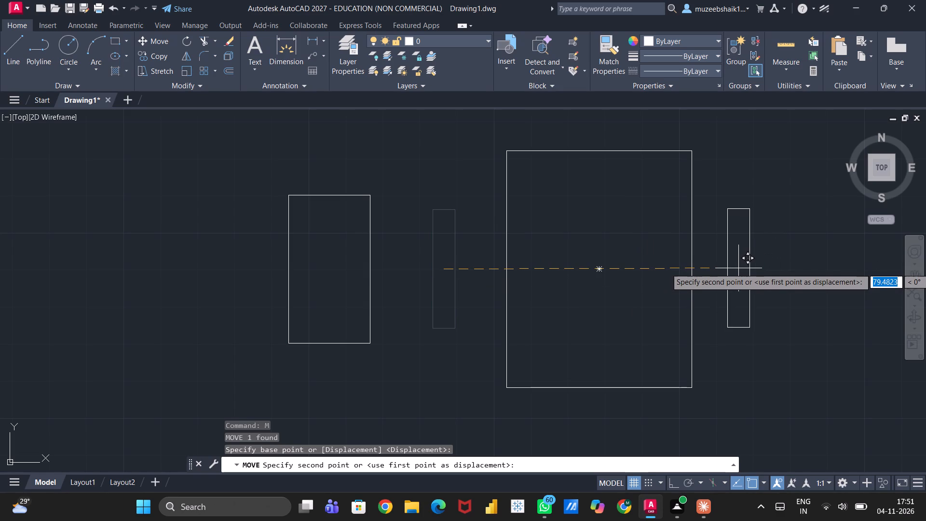
click(744, 268)
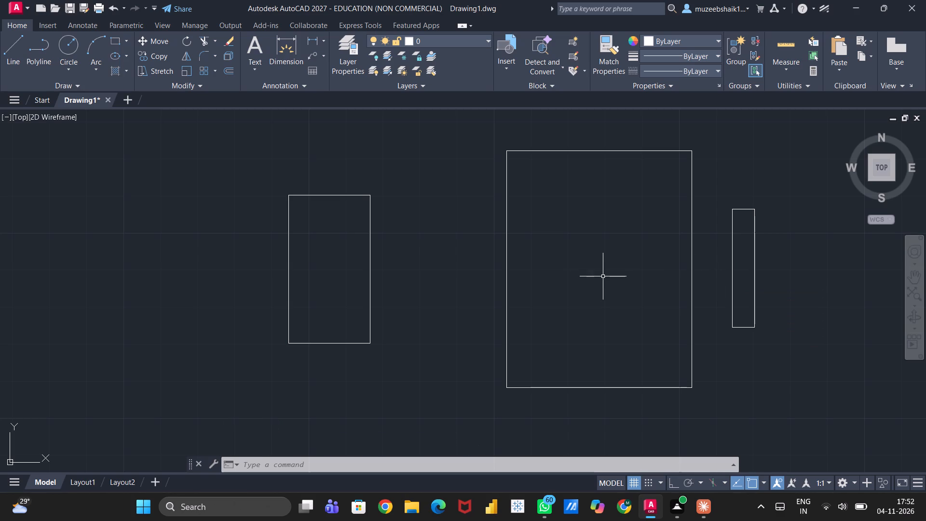
Copy the 6 by 32 rectangle by its geometric center to about 40 units left of the 50 by 64 rectangle's center, level with it.
scroll(562, 321, down, 2)
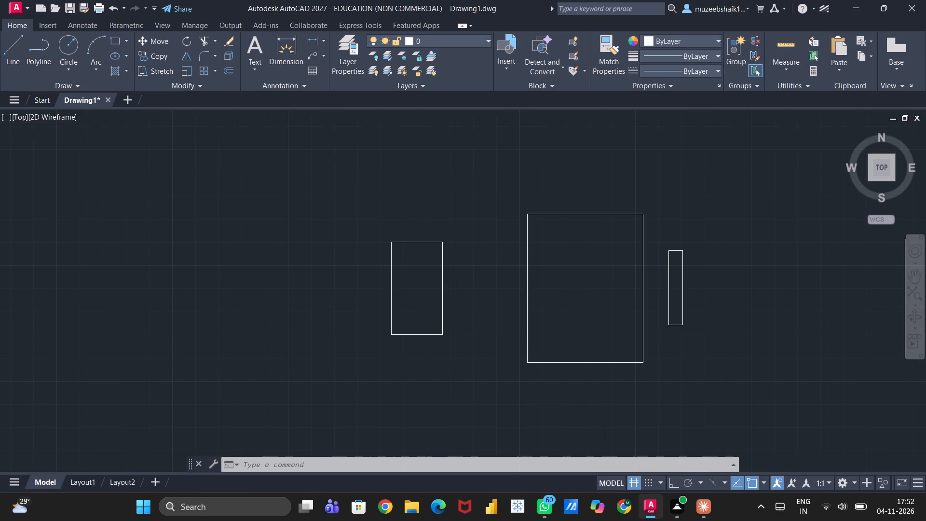
scroll(562, 321, up, 2)
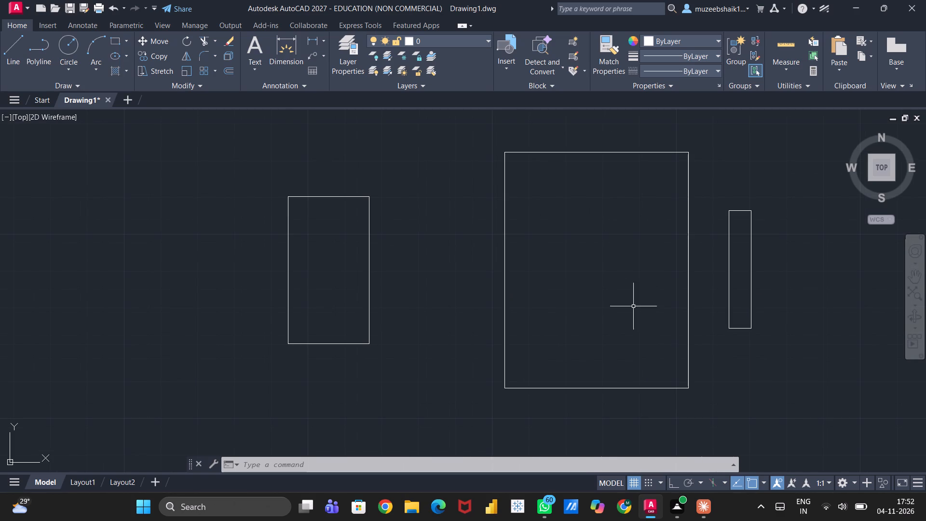
text(co)
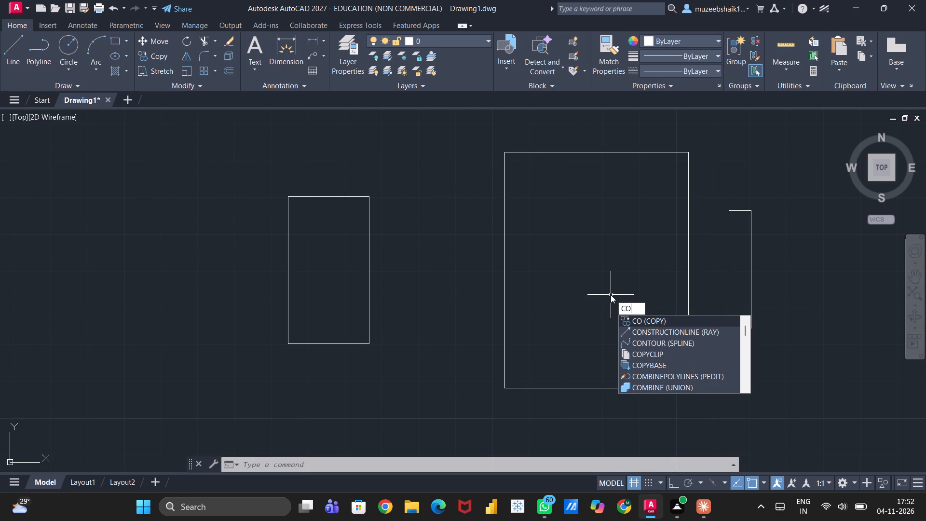
key(Return)
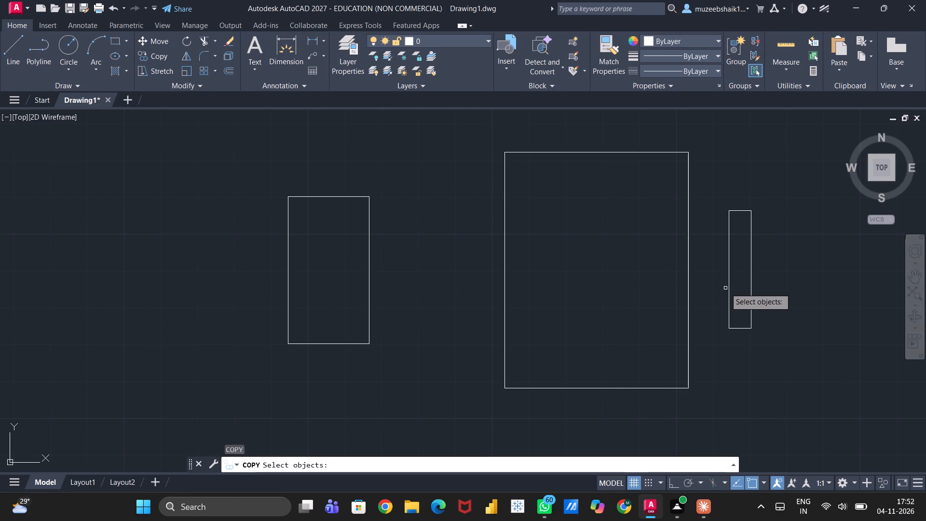
click(729, 288)
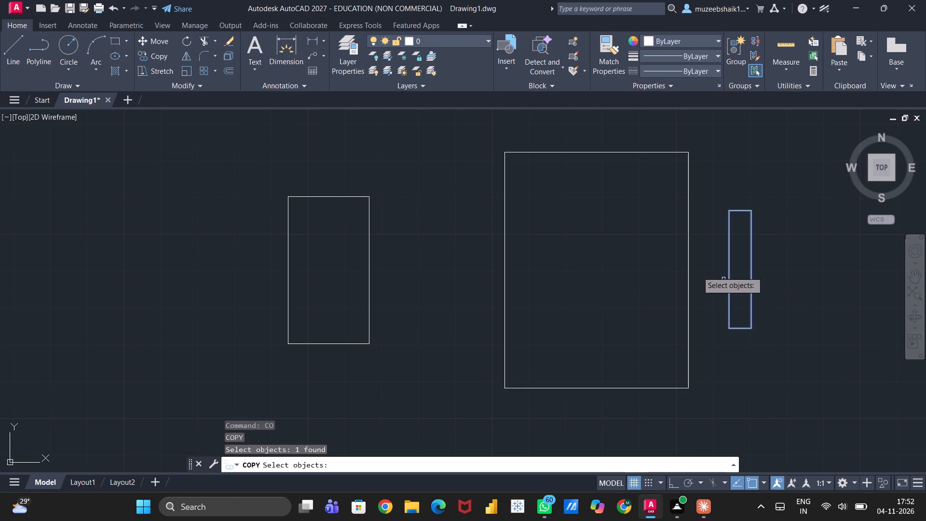
key(Return)
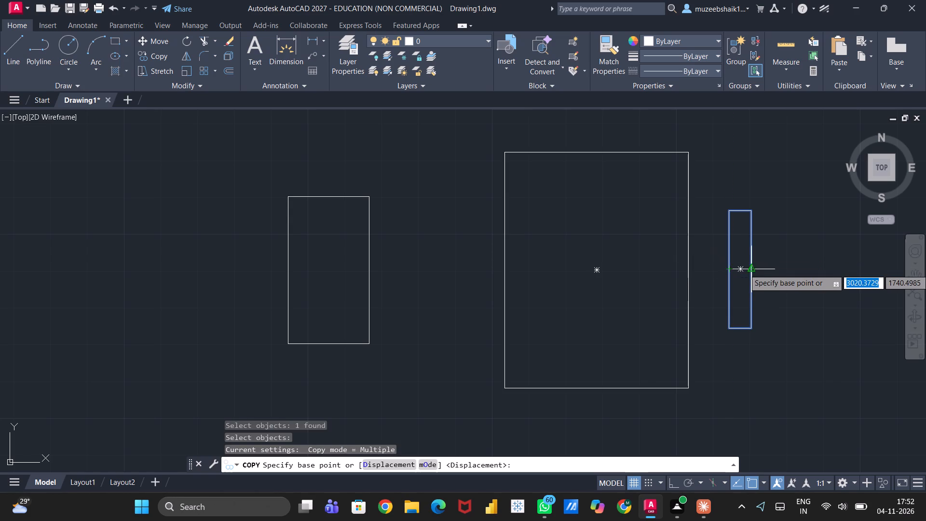
click(742, 269)
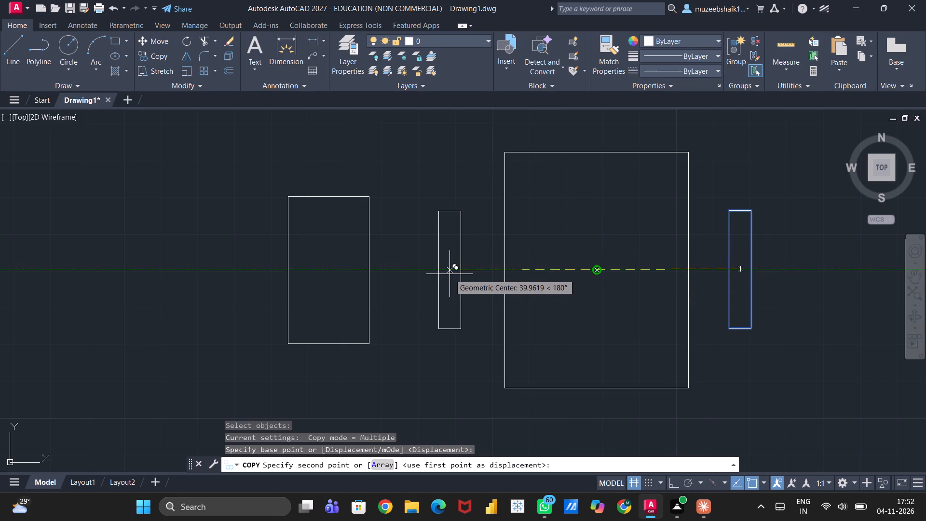
click(449, 274)
key(Escape)
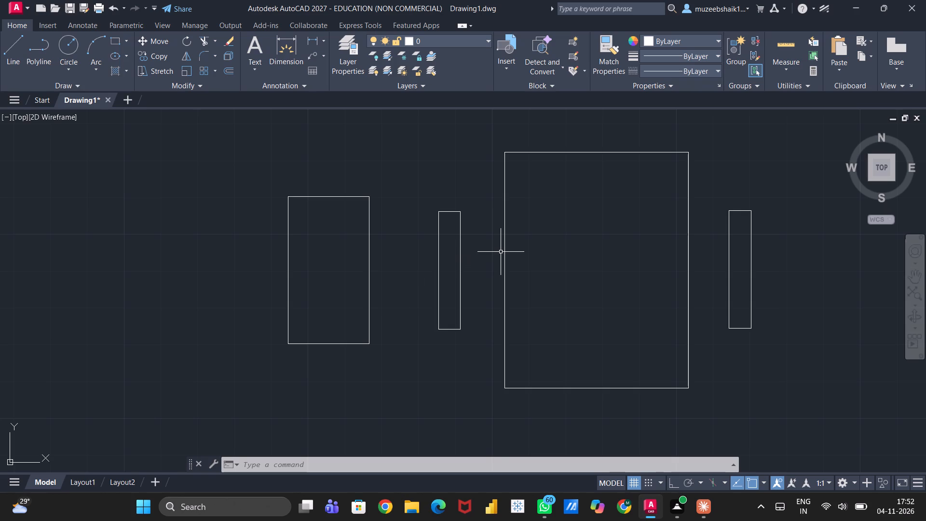
Draw a rectangle with length 66 and width 40, starting its lower-left corner right of the rightmost 6 by 32 rectangle.
scroll(501, 252, up, 1)
scroll(501, 252, down, 1)
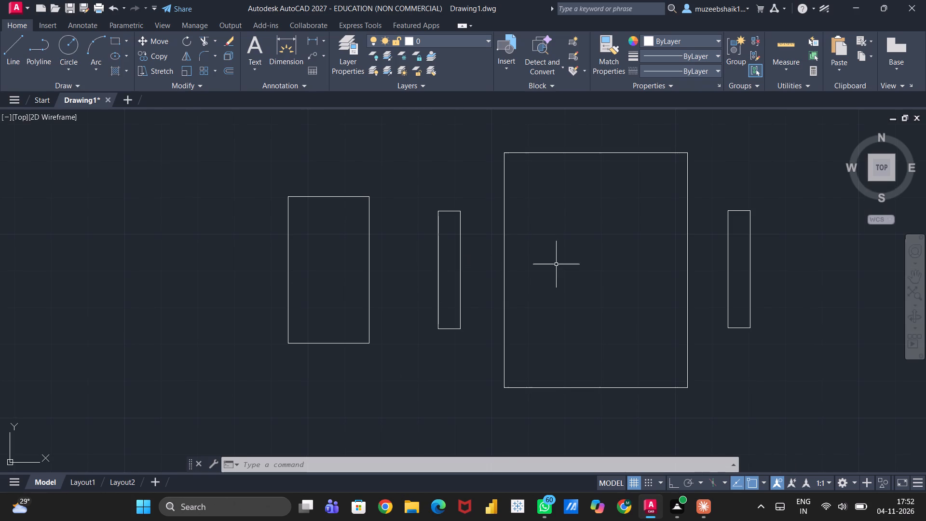
middle_drag(569, 267, 400, 283)
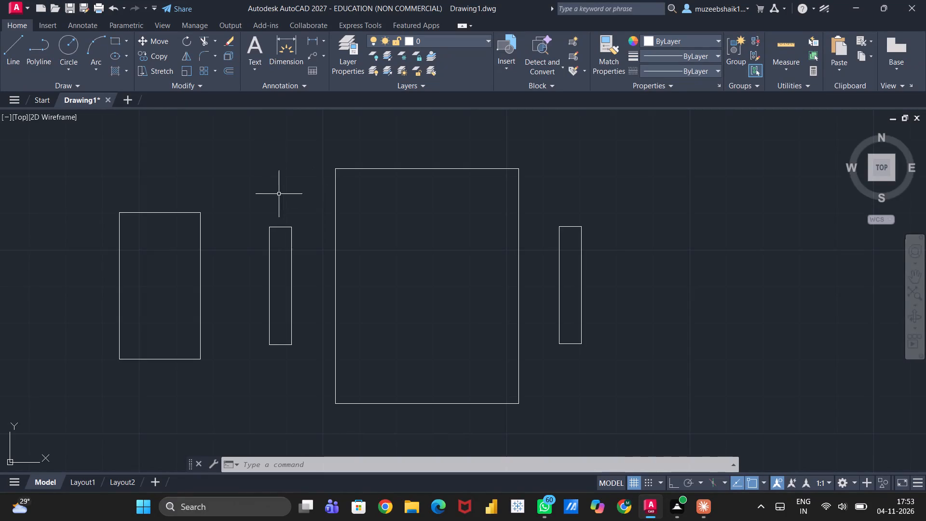
click(112, 36)
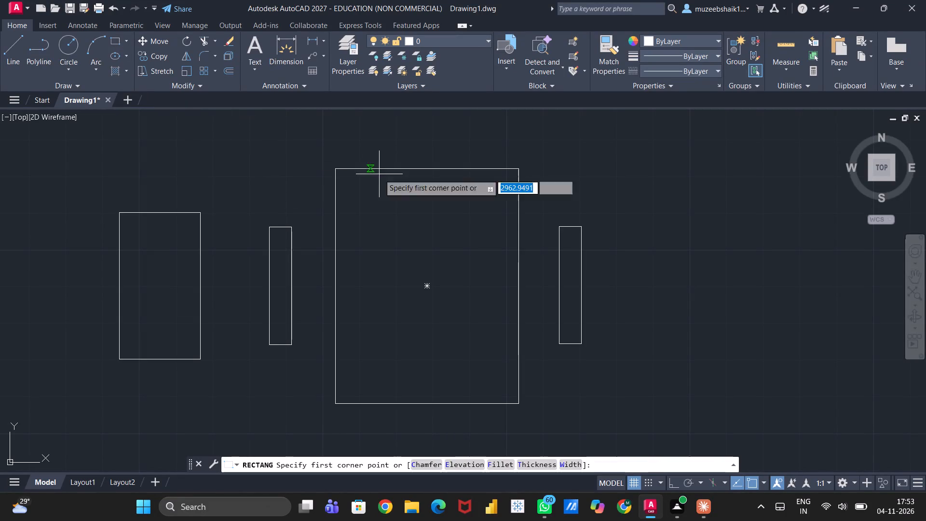
middle_drag(666, 389, 665, 388)
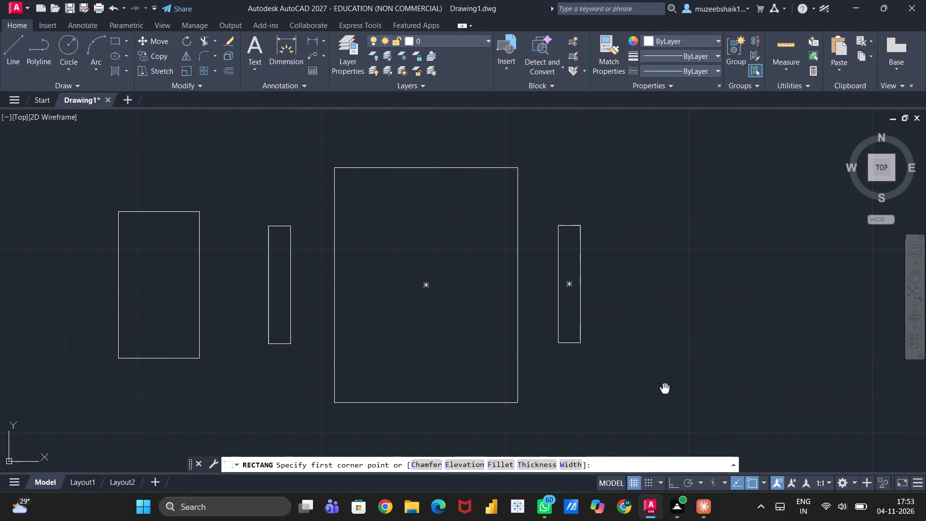
middle_drag(665, 388, 551, 368)
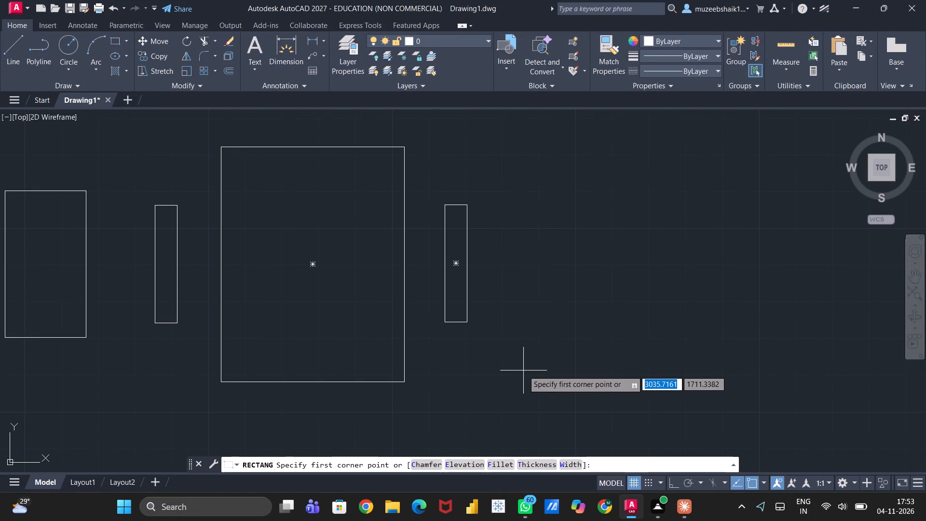
click(525, 372)
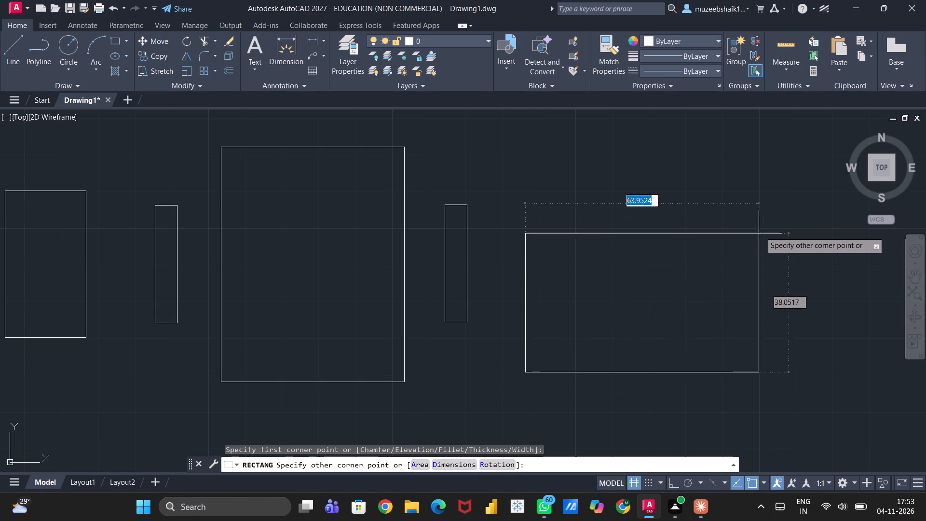
key(d)
key(Return)
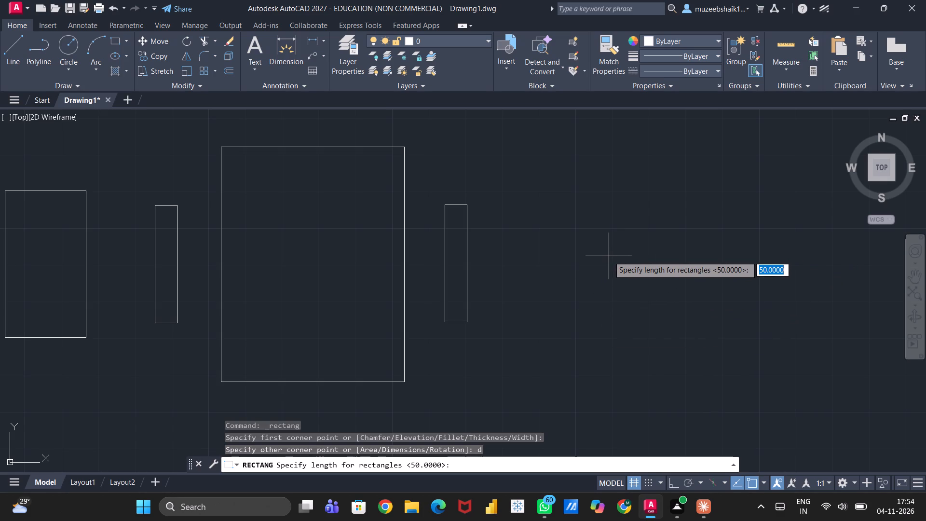
text(66)
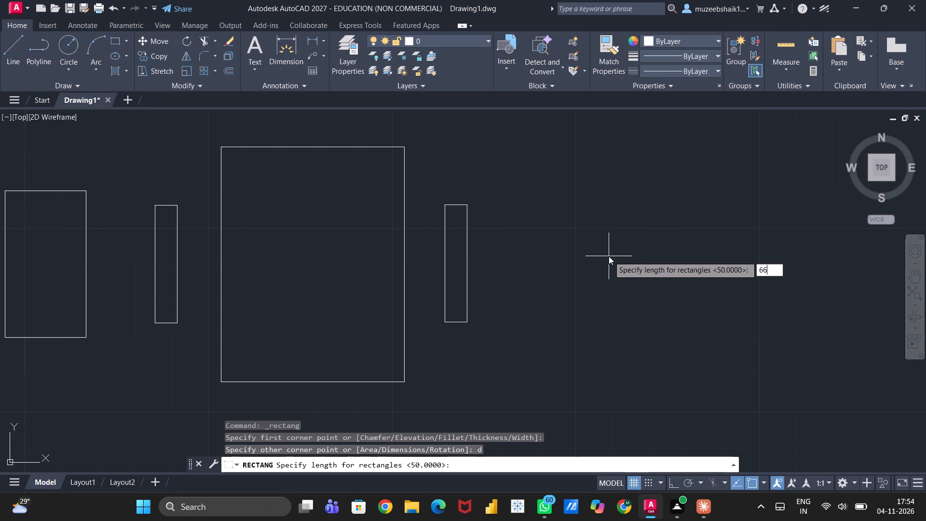
key(Return)
text(40)
key(Return)
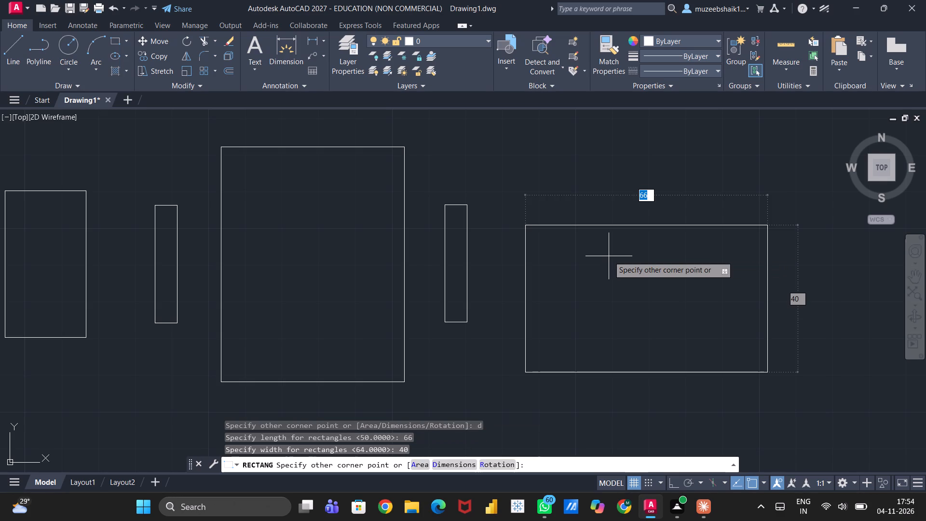
click(609, 256)
Draw a rectangle with length 46 and width 36, starting its lower-left corner to the right of the 66 by 40 rectangle.
scroll(726, 317, down, 1)
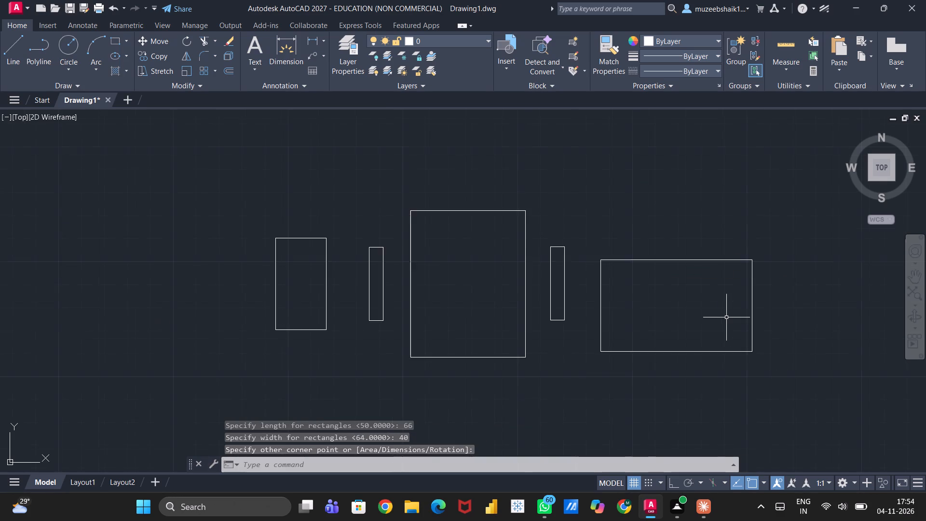
scroll(726, 317, down, 1)
scroll(726, 317, up, 1)
middle_drag(726, 317, 716, 317)
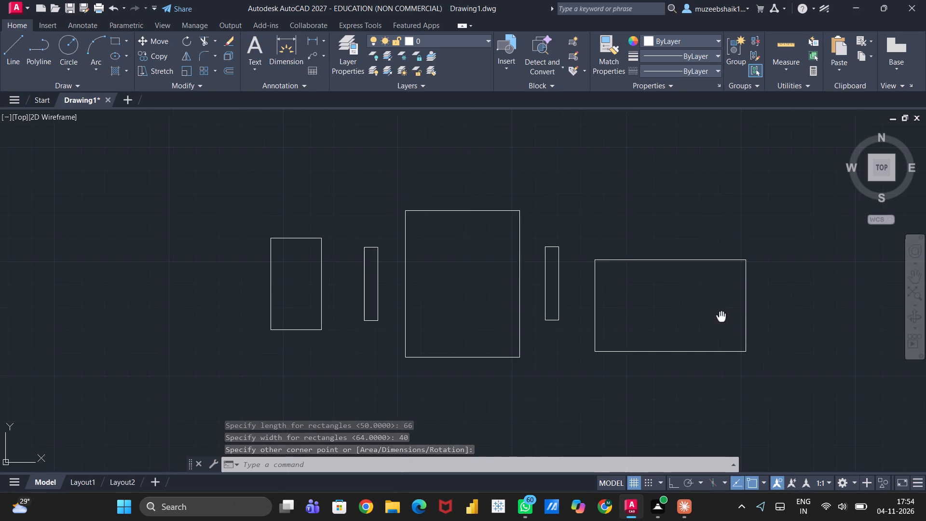
middle_drag(716, 317, 576, 303)
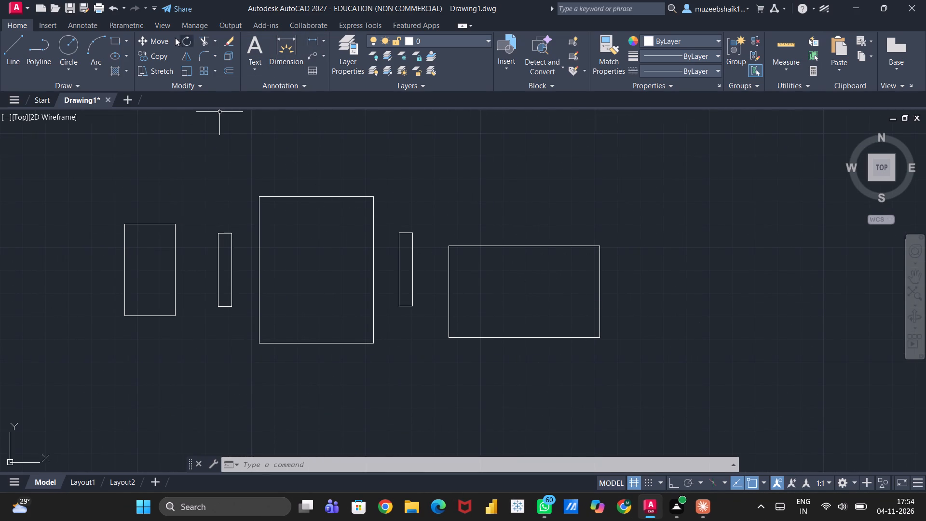
click(115, 41)
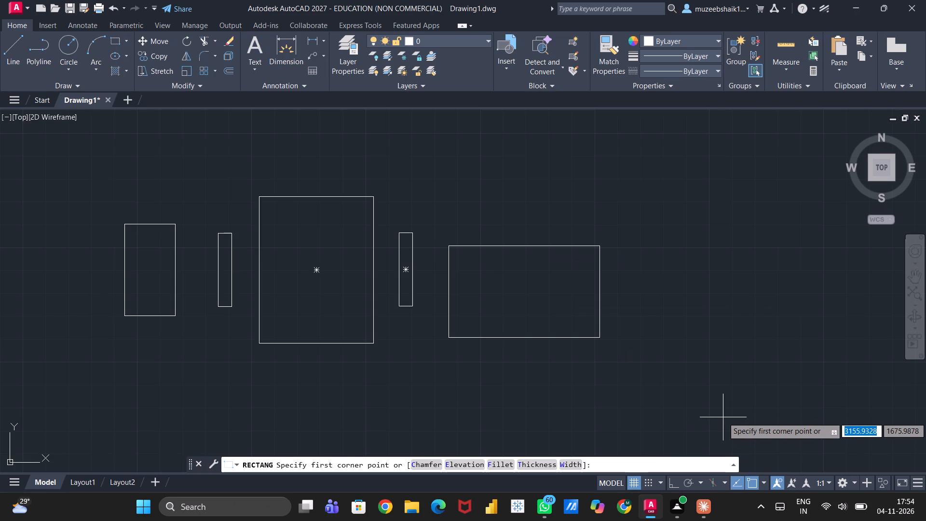
click(640, 334)
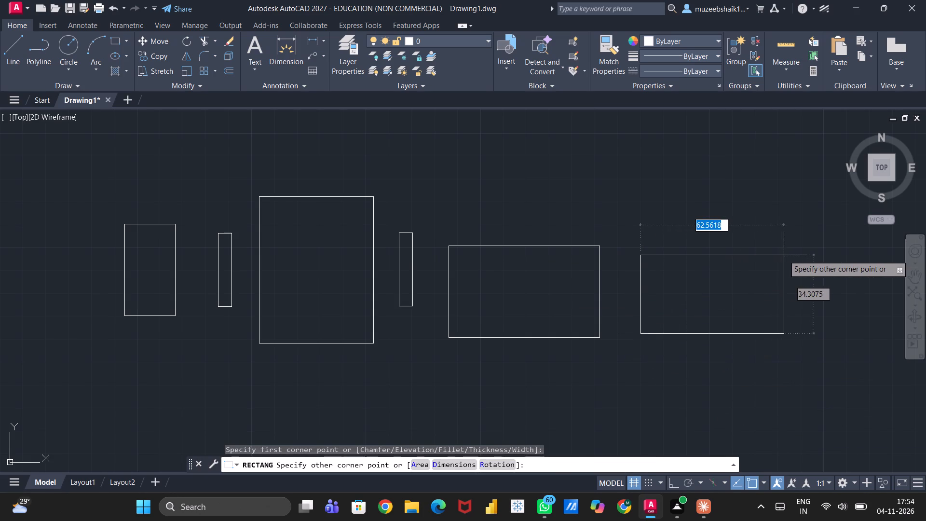
key(d)
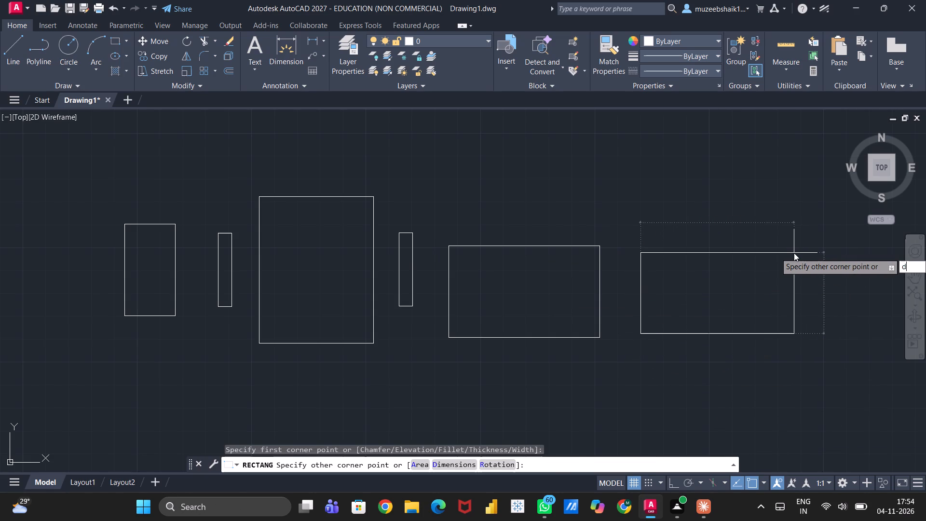
key(Return)
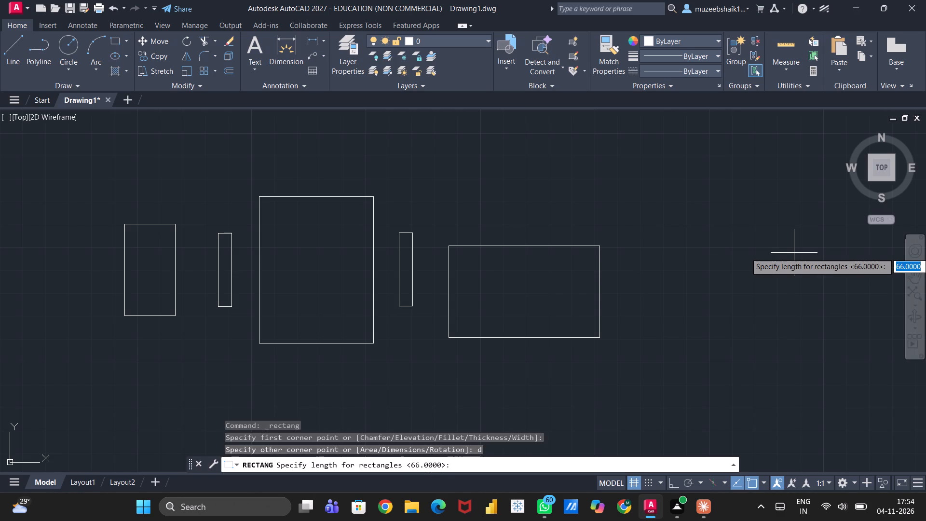
text(46)
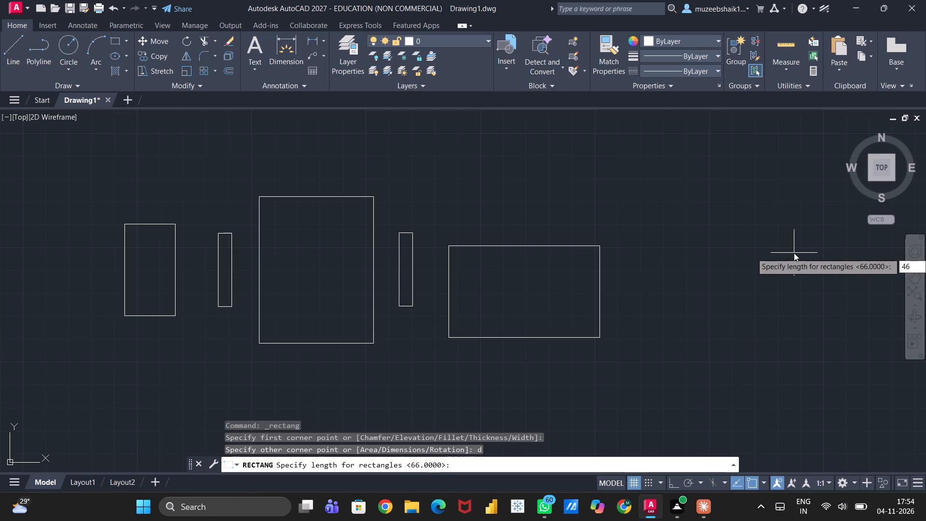
key(Return)
text(36)
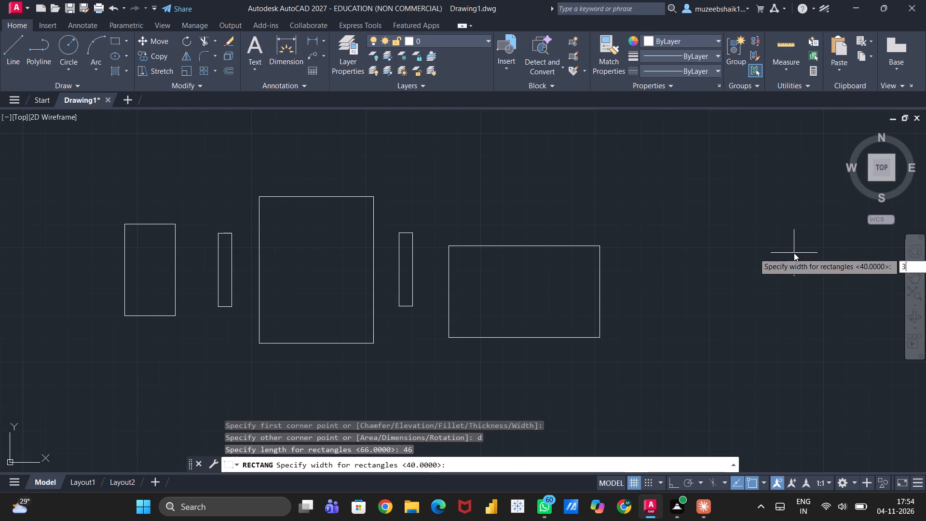
key(Return)
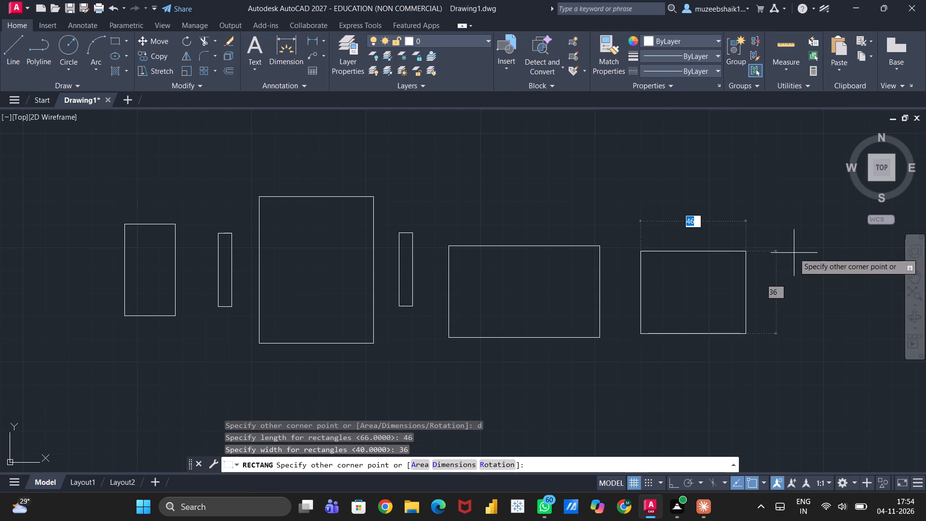
click(794, 253)
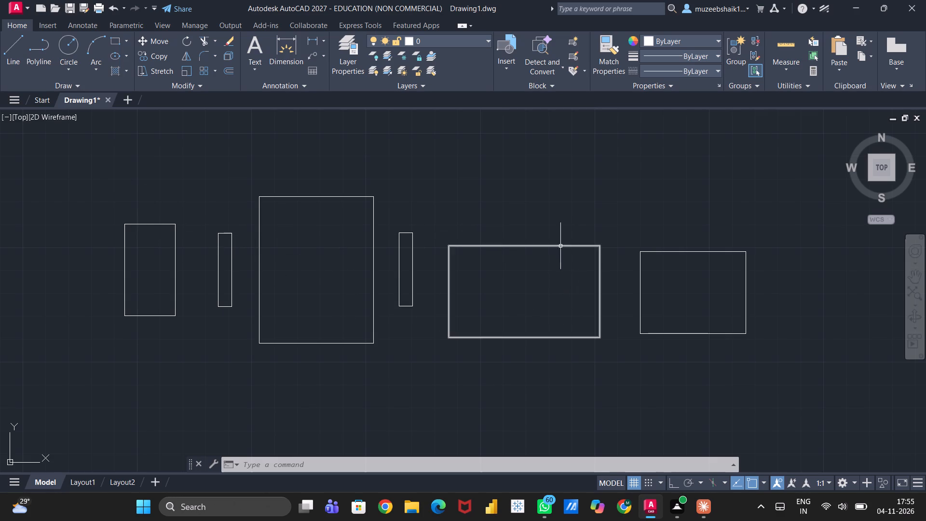
Move the 66 by 40 rectangle by its geometric center about 12 units up and left, closer to the neighbouring 6 by 32 rectangle.
click(526, 245)
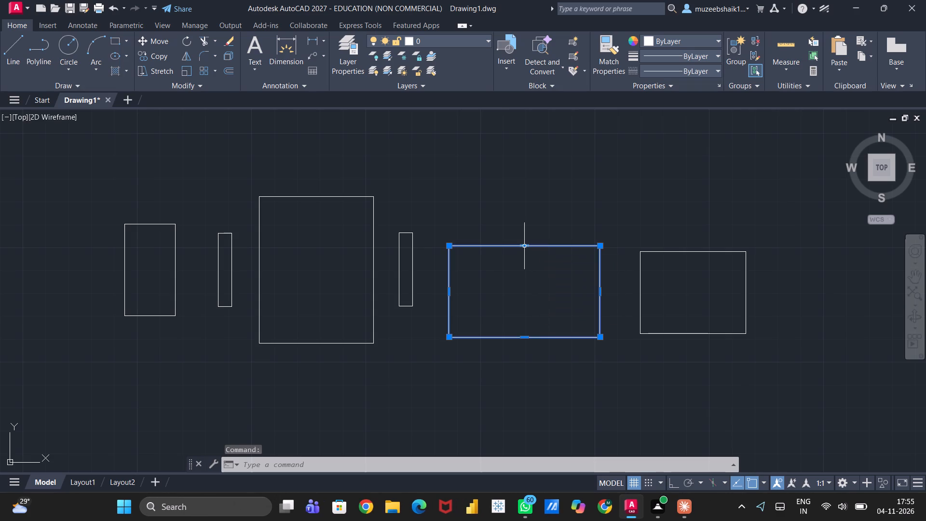
key(m)
key(Return)
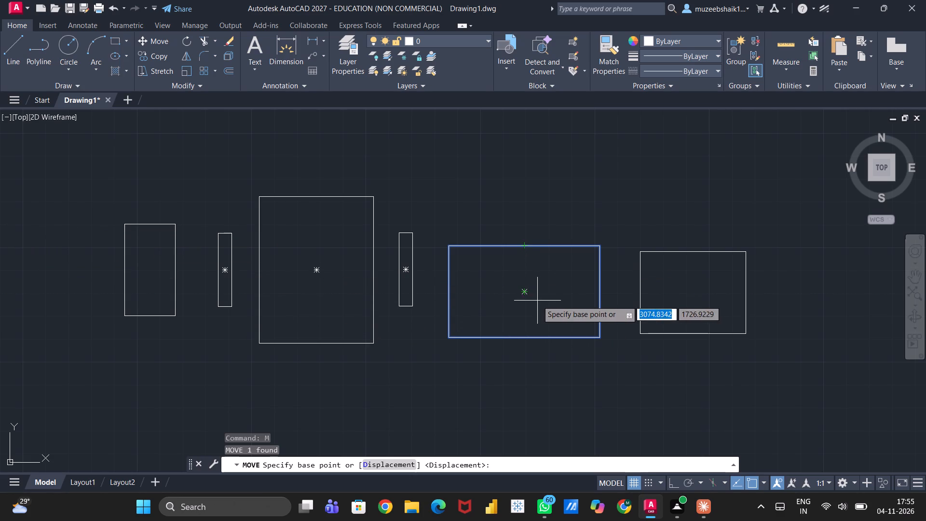
click(522, 291)
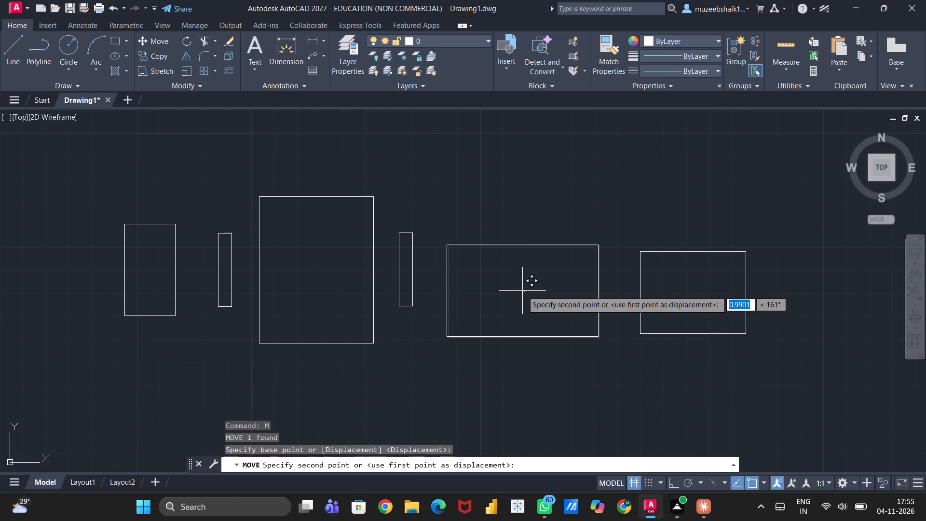
click(504, 274)
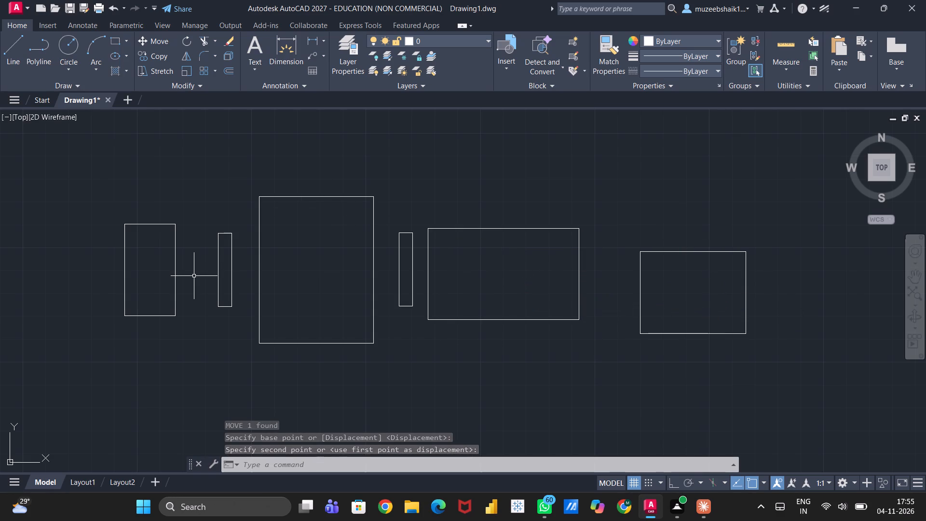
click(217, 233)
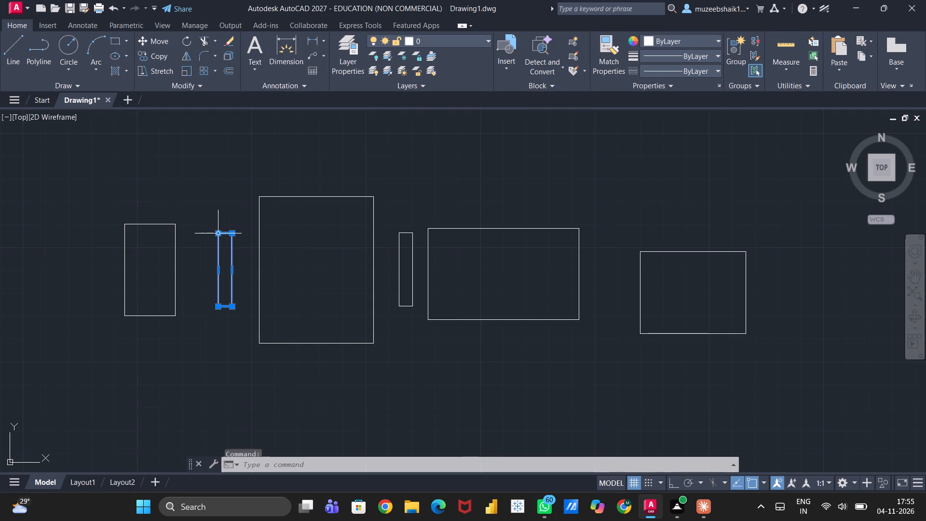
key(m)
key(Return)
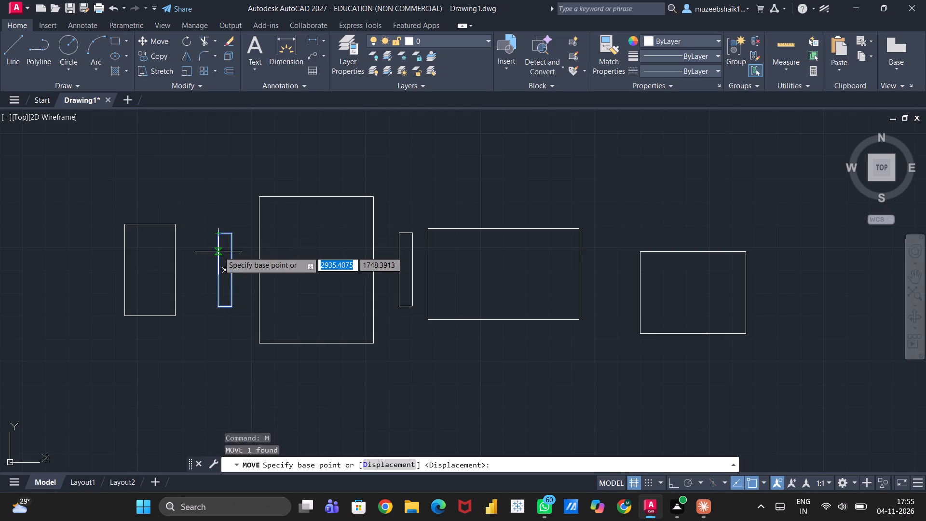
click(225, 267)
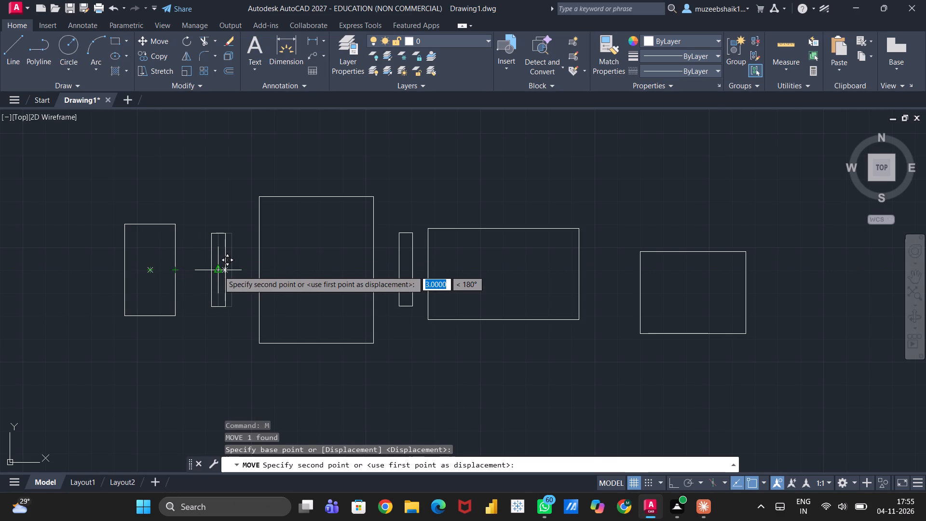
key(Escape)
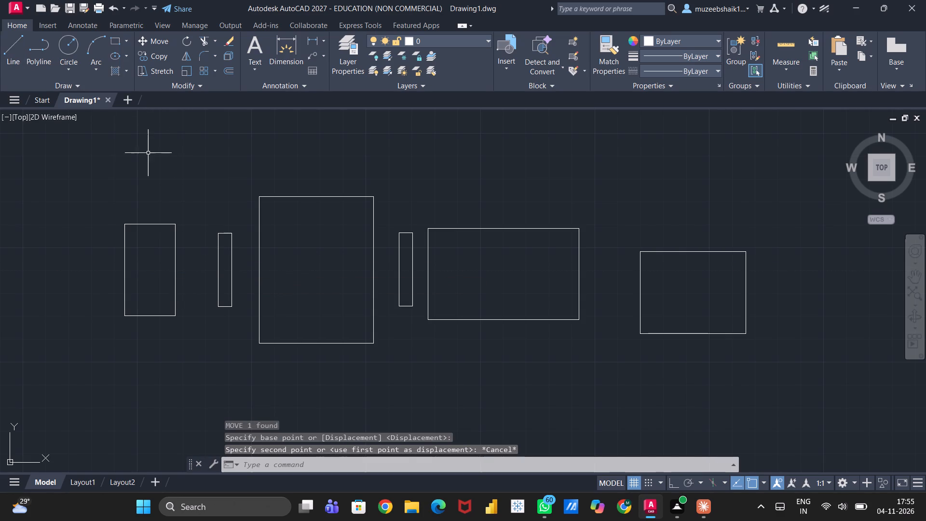
Move the left 6 by 32 rectangle by its left edge midpoint onto the right edge midpoint of the 22 by 40 rectangle.
click(218, 284)
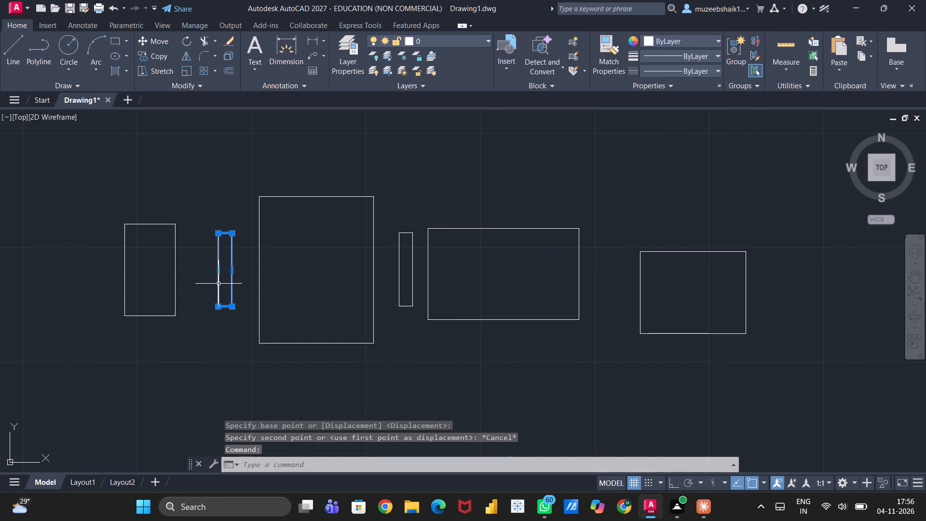
key(m)
key(Return)
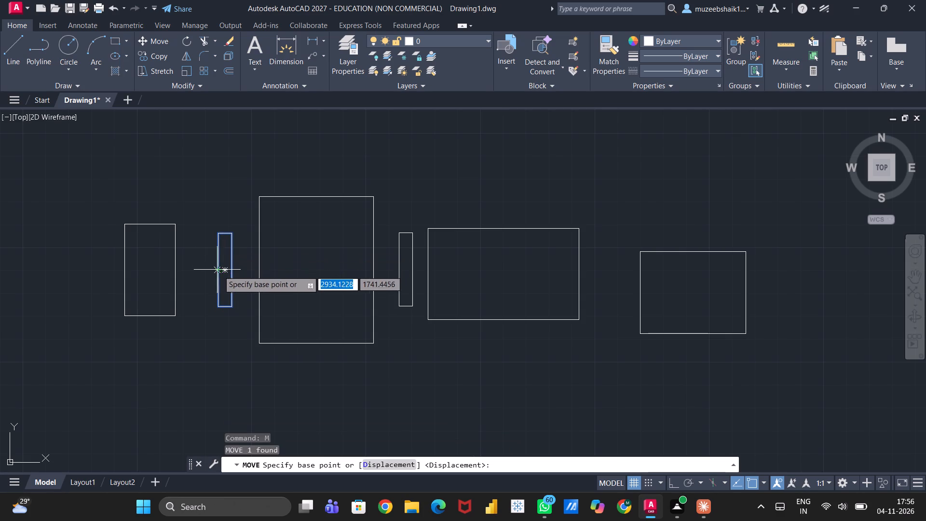
click(220, 272)
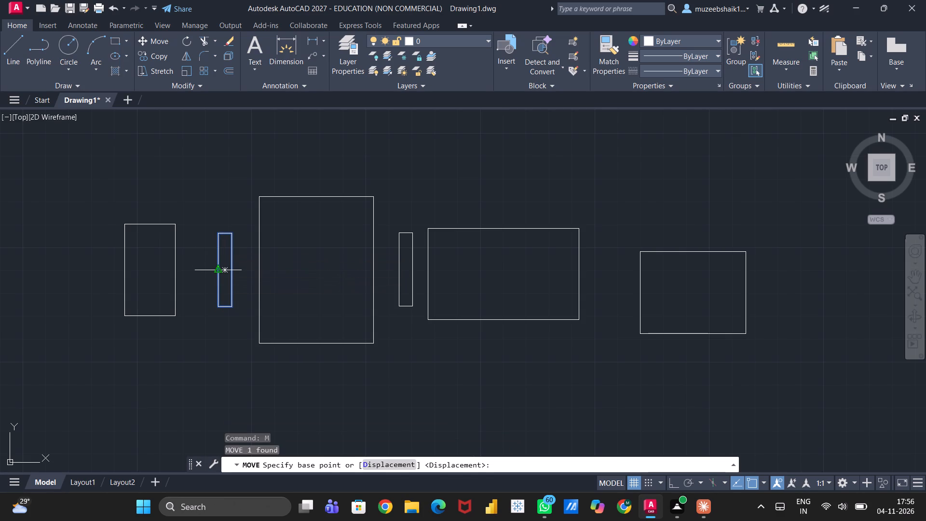
click(175, 271)
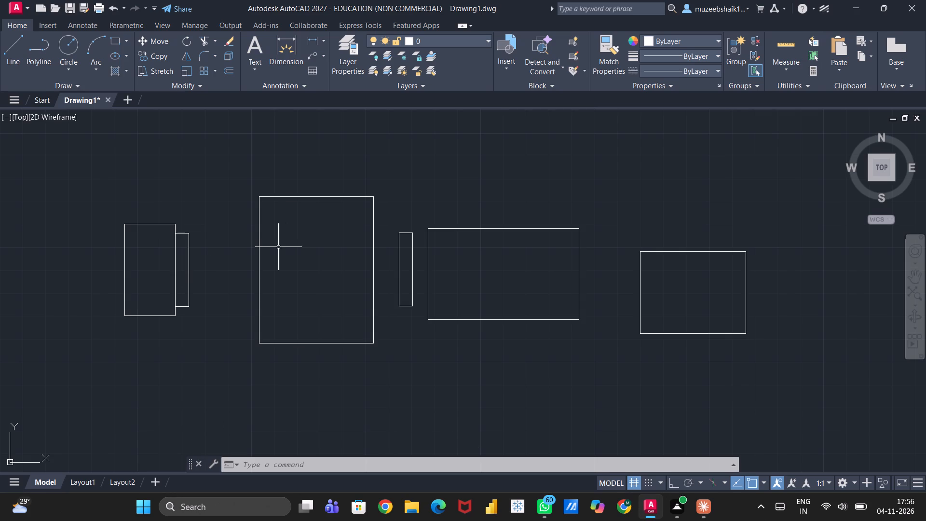
Move the 50 by 64 rectangle by its left edge midpoint onto the right edge midpoint of the attached 6 by 32 rectangle.
click(260, 246)
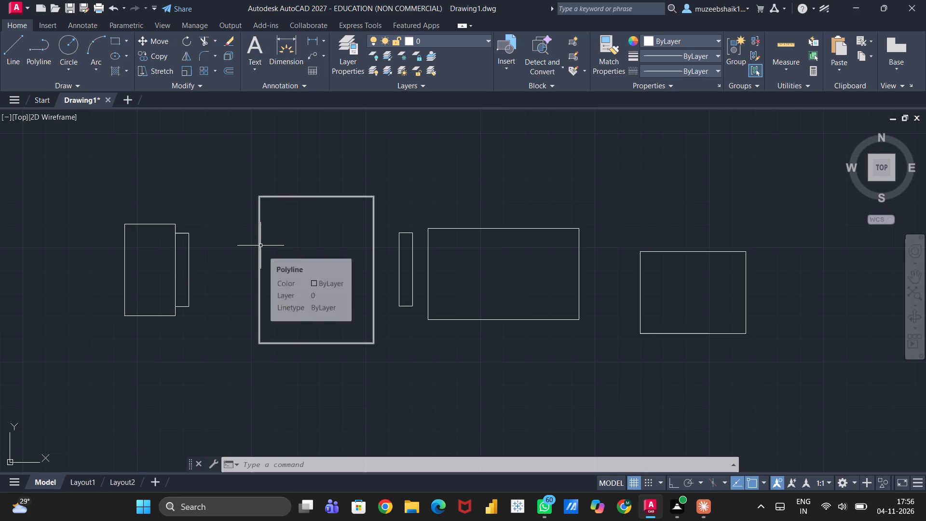
key(m)
key(Return)
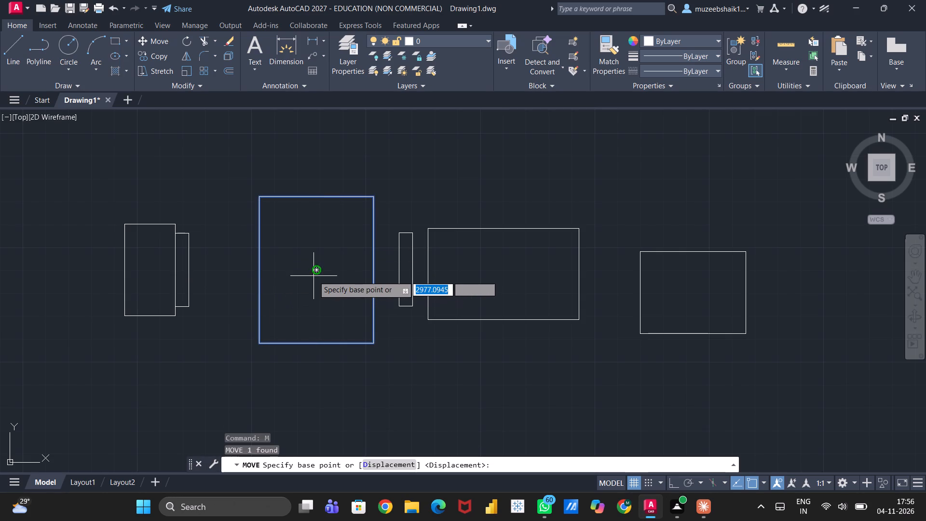
click(259, 270)
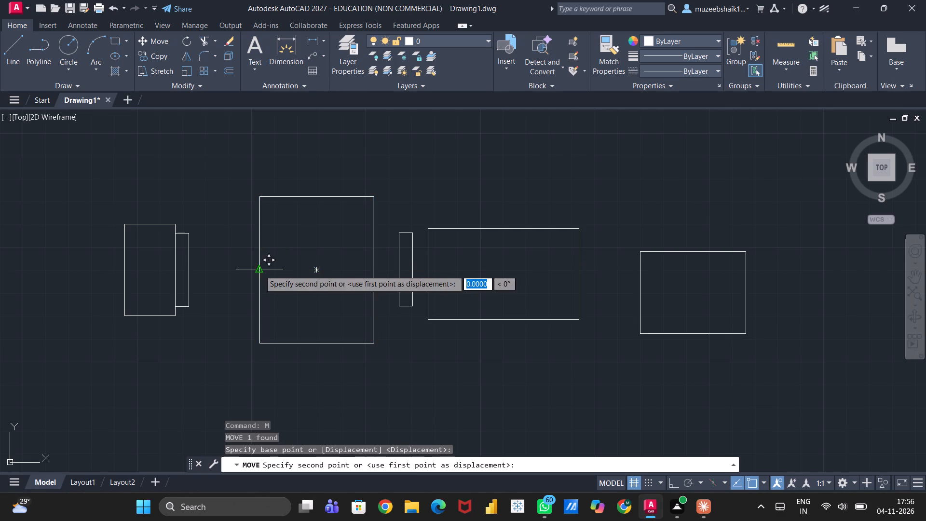
click(189, 267)
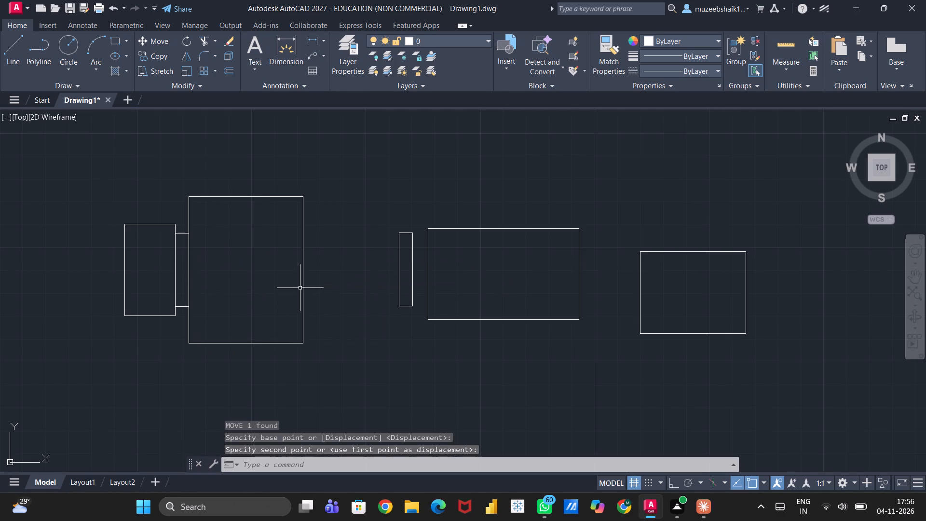
Move the loose 6 by 32 rectangle by its left edge midpoint onto the right edge midpoint of the 50 by 64 rectangle.
click(398, 259)
key(m)
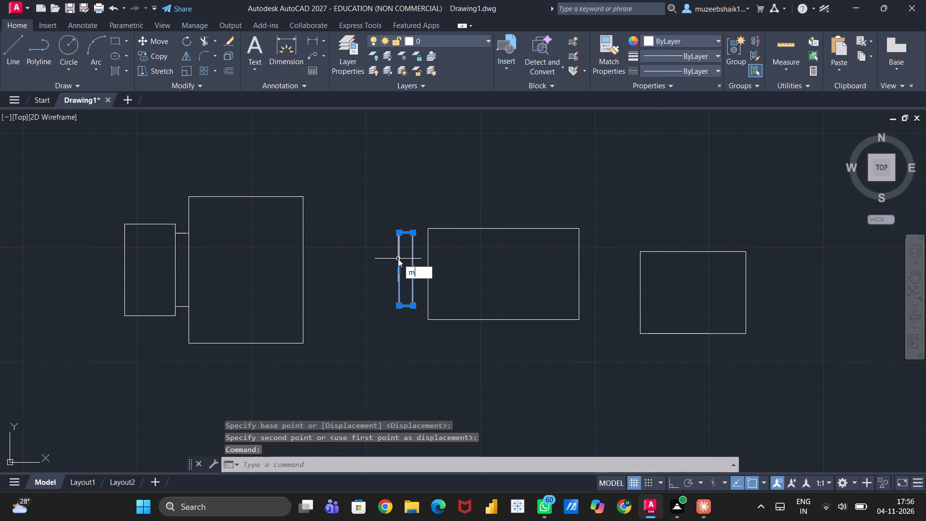
key(Return)
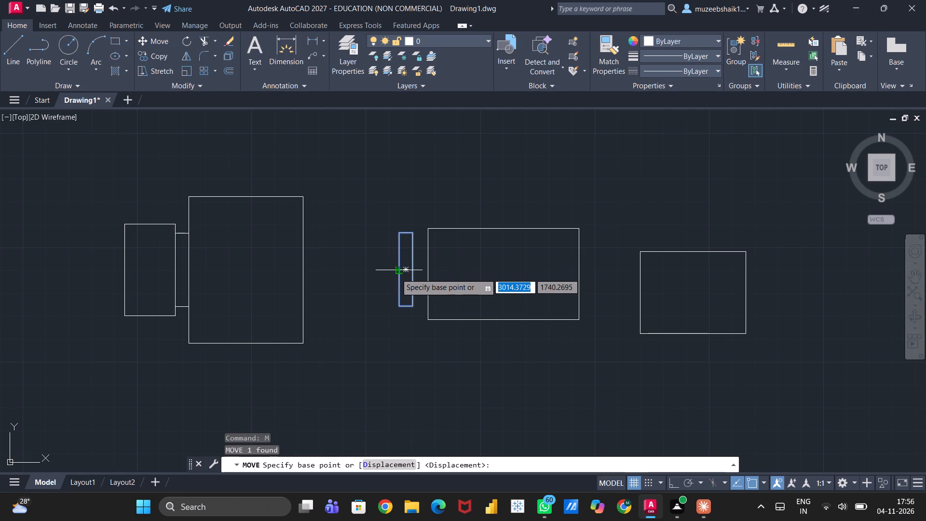
scroll(396, 272, up, 1)
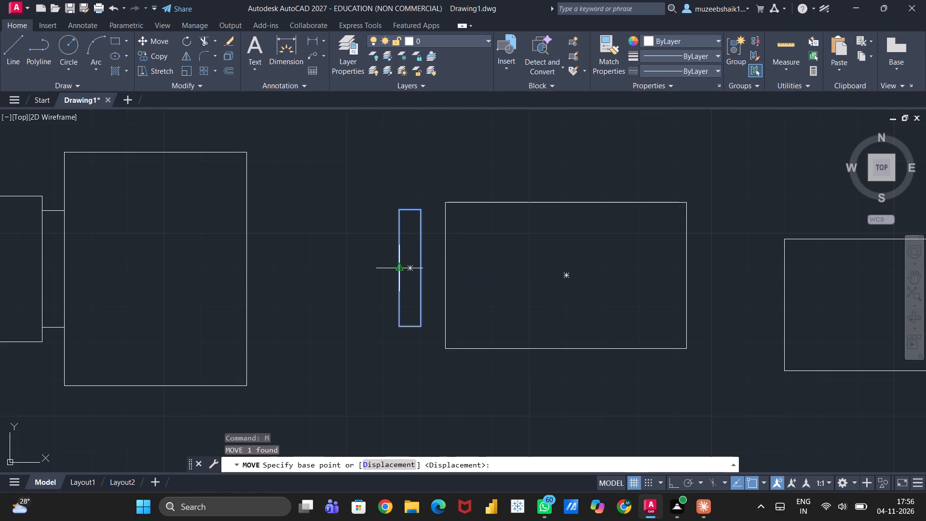
click(400, 266)
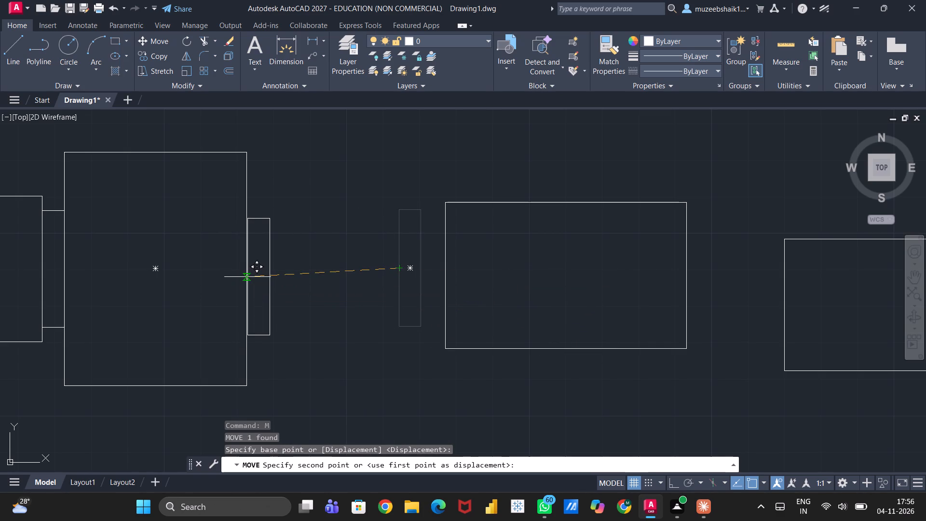
scroll(247, 277, up, 3)
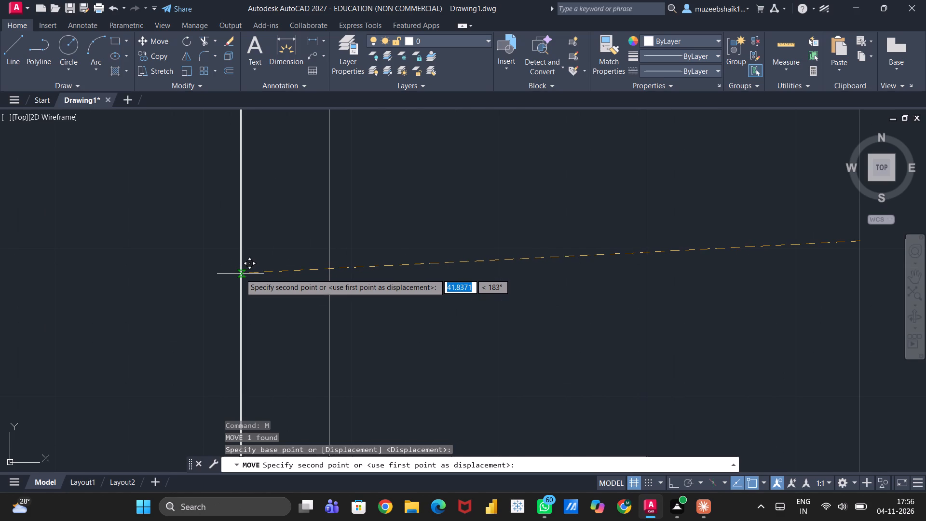
scroll(240, 274, down, 2)
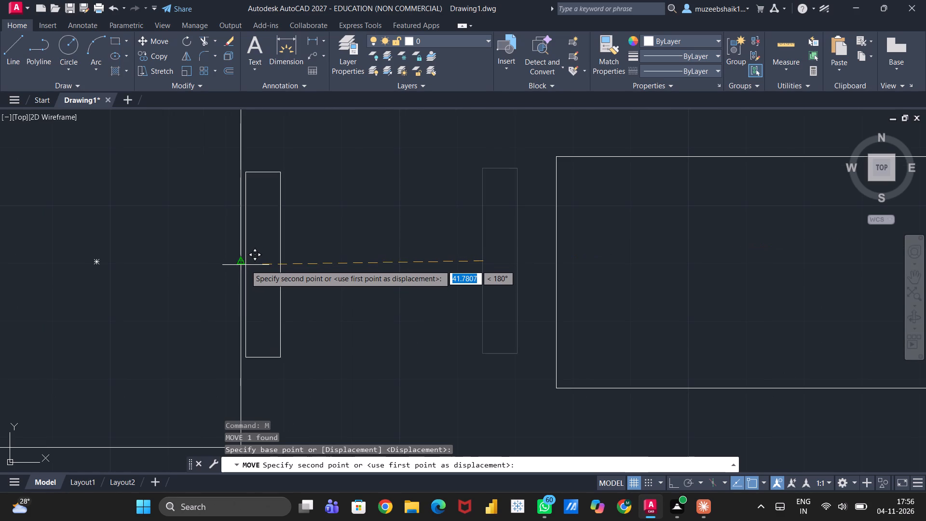
scroll(245, 266, down, 2)
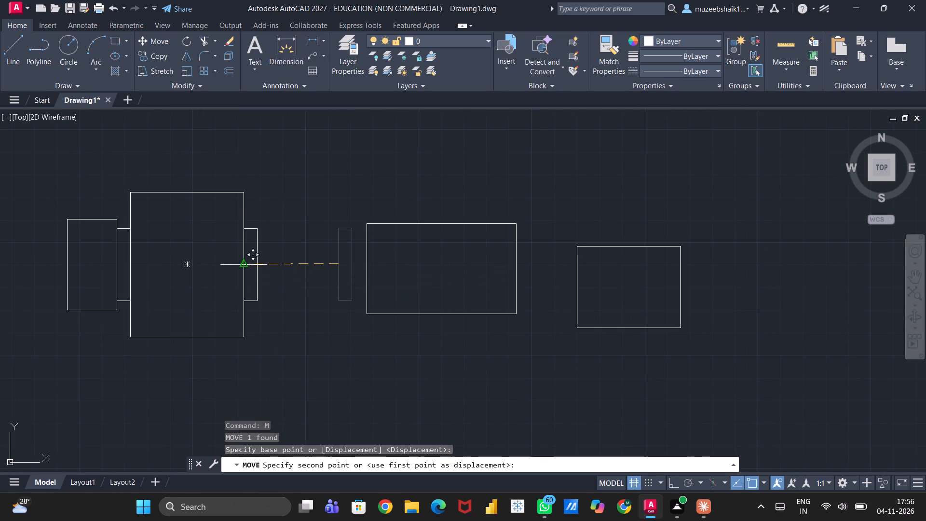
click(245, 266)
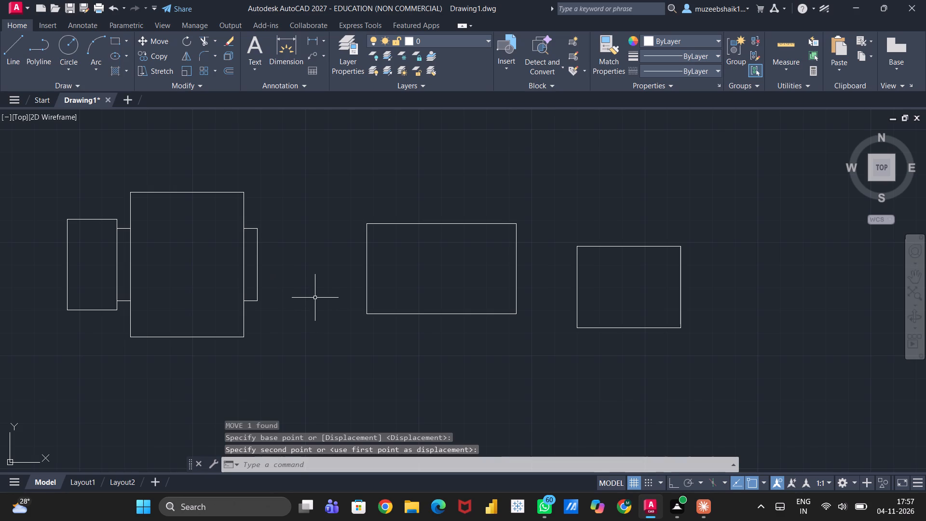
Move the 66 by 40 rectangle by its left edge midpoint onto the right edge midpoint of the second 6 by 32 rectangle.
click(368, 275)
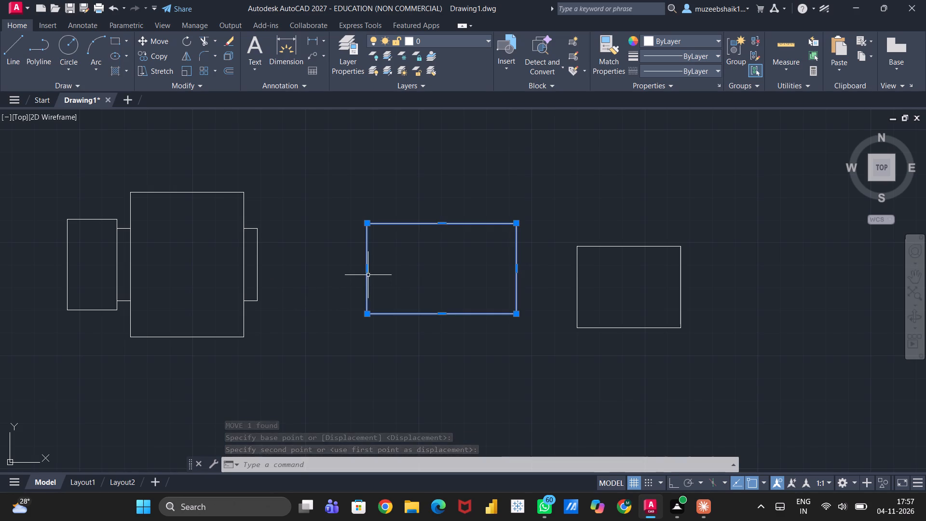
key(m)
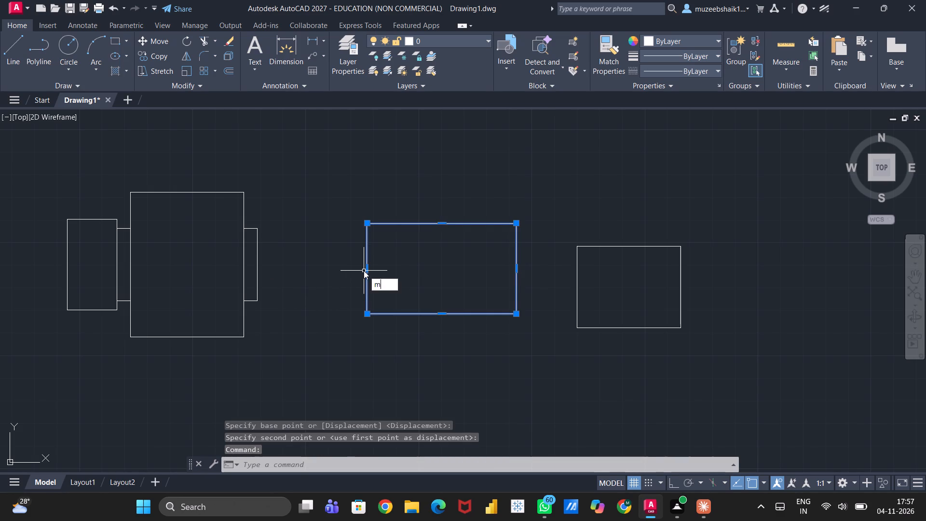
key(Return)
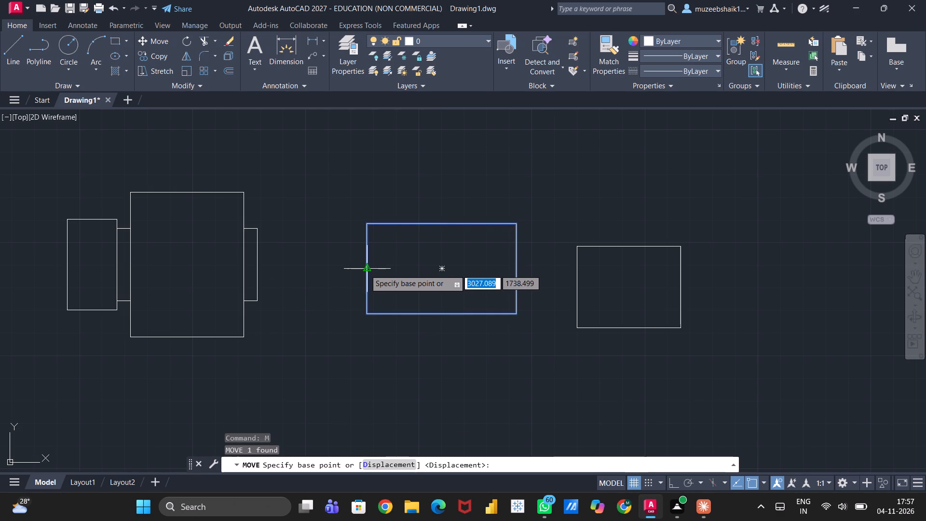
click(365, 270)
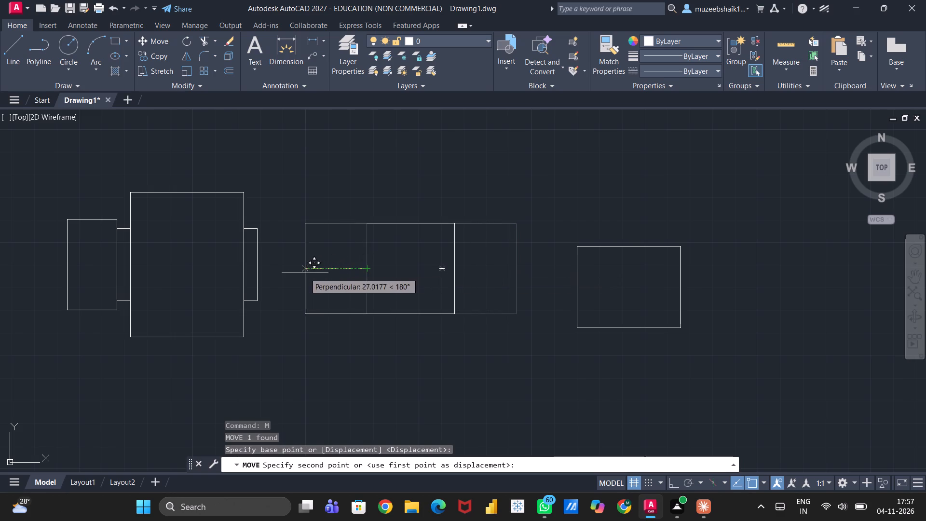
double_click(259, 266)
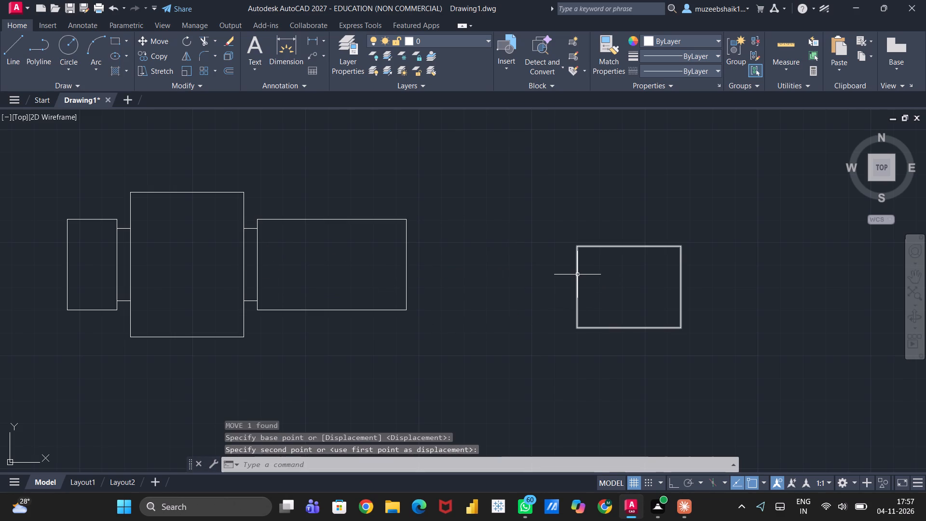
Move the 46 by 36 rectangle by its left edge midpoint onto the right edge midpoint of the 66 by 40 rectangle.
click(577, 293)
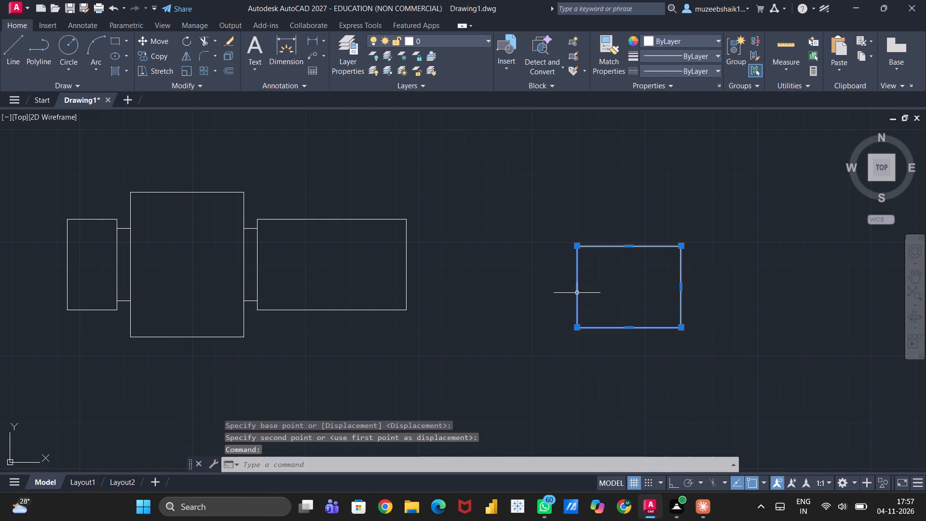
key(m)
key(Return)
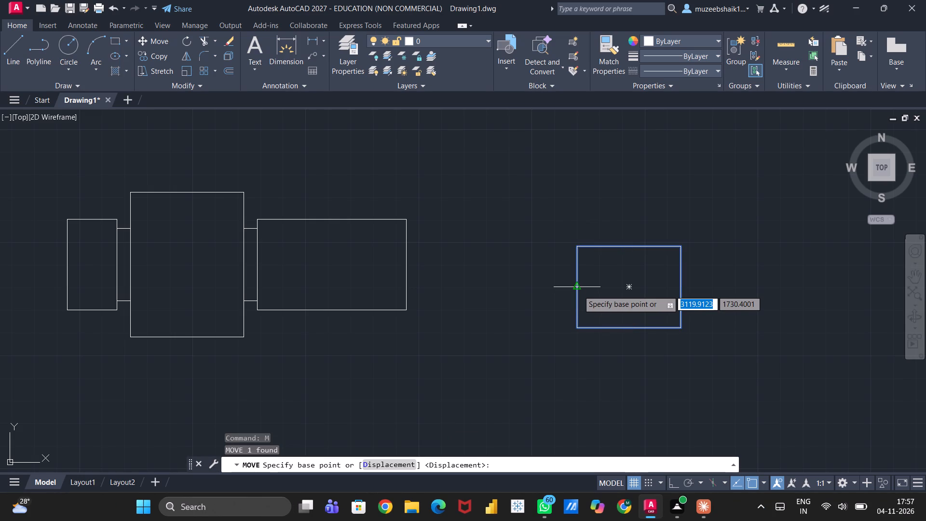
click(578, 290)
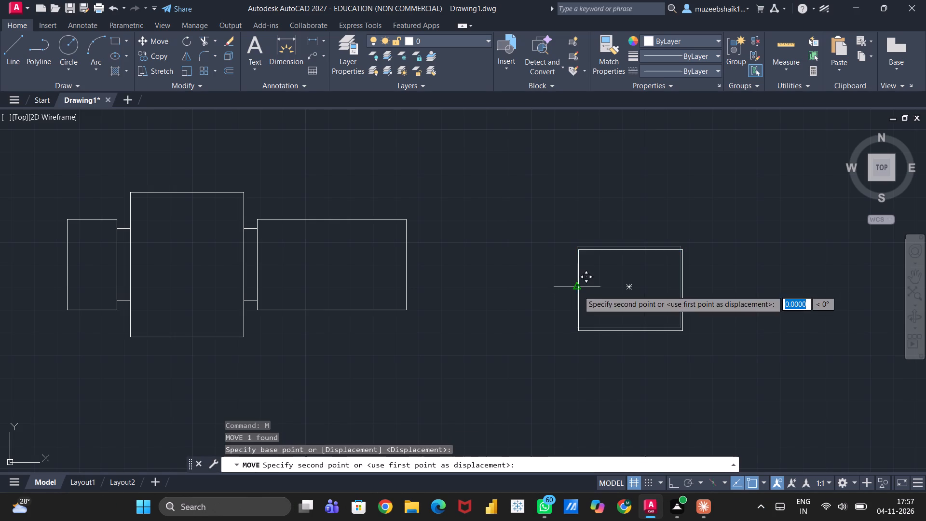
click(406, 266)
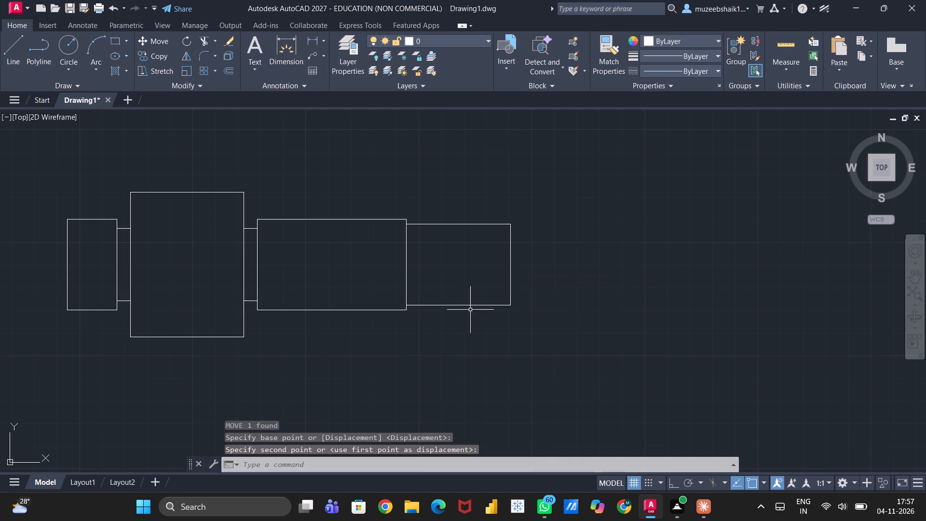
Copy all six joined rectangles about 101 units straight down with Ortho on, using the 50 by 64 rectangle's center as base point.
scroll(473, 334, down, 2)
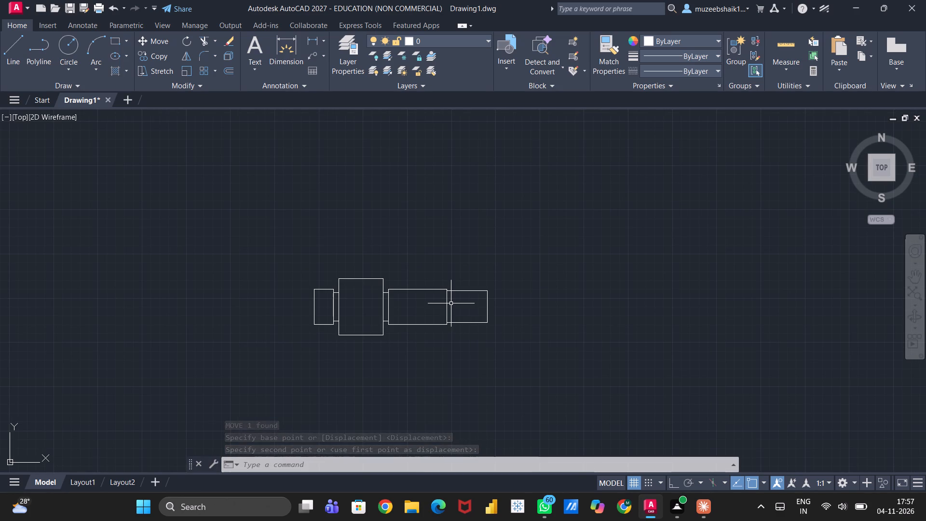
scroll(451, 303, up, 1)
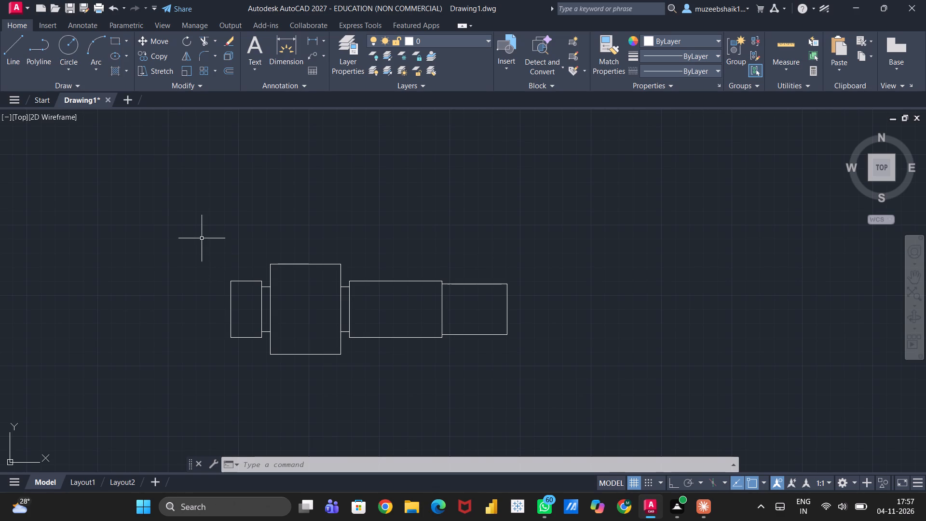
drag(202, 238, 596, 312)
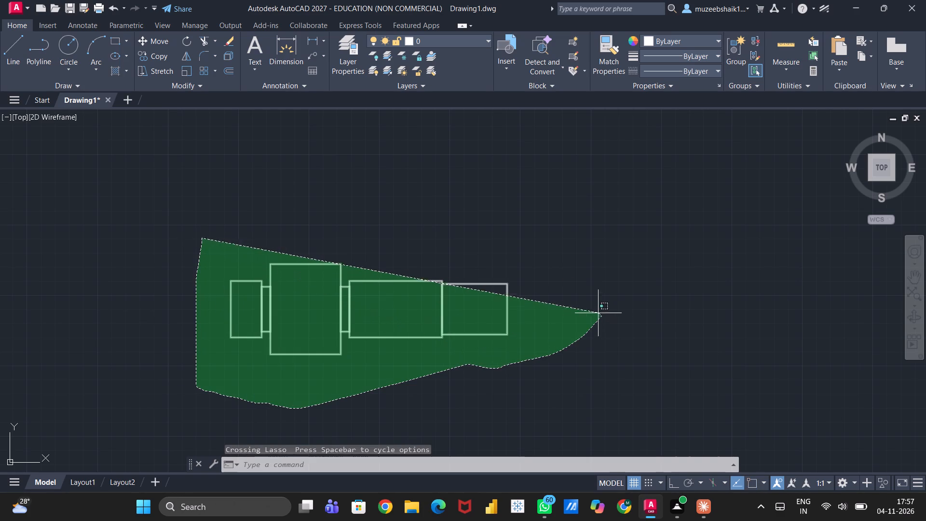
drag(596, 312, 527, 251)
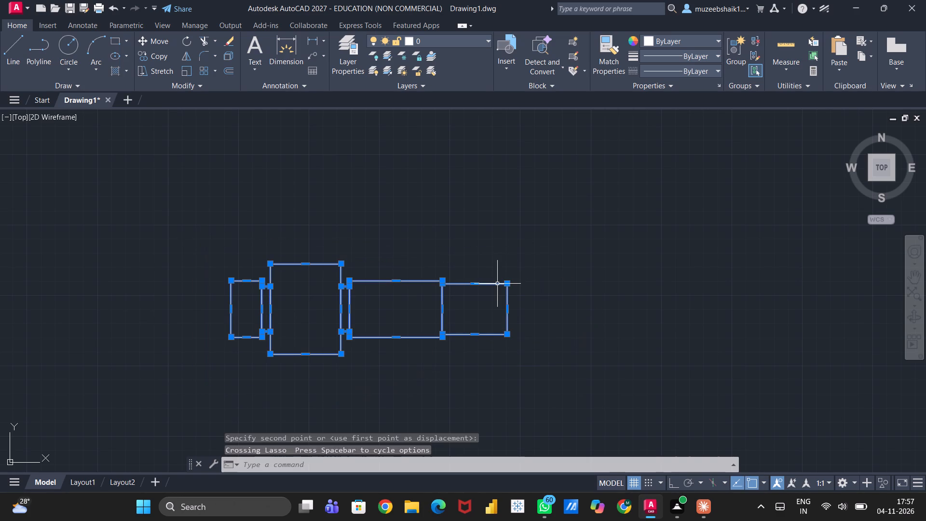
text(cop)
key(y)
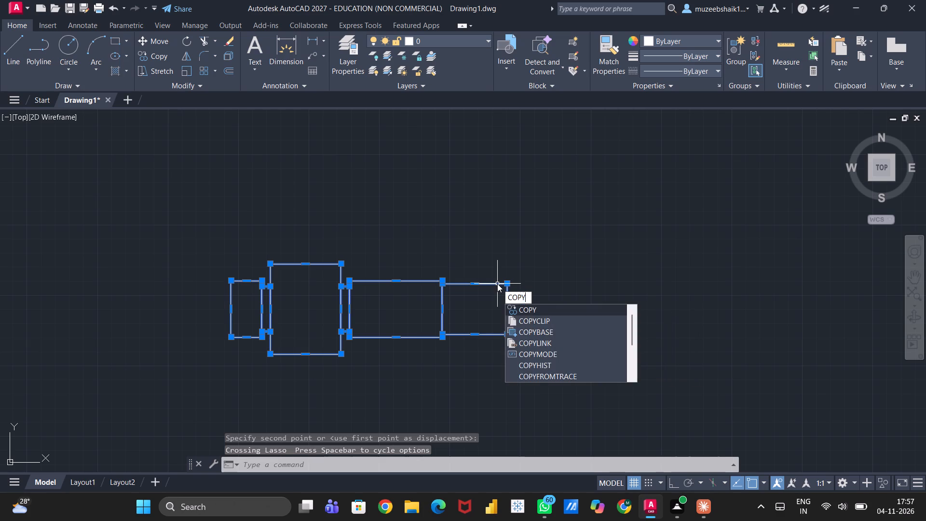
key(Return)
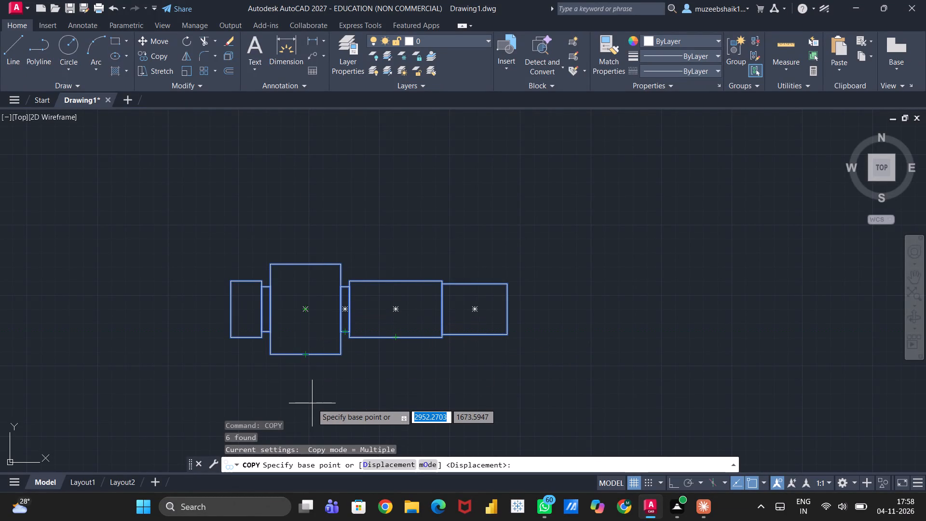
middle_drag(312, 403, 343, 327)
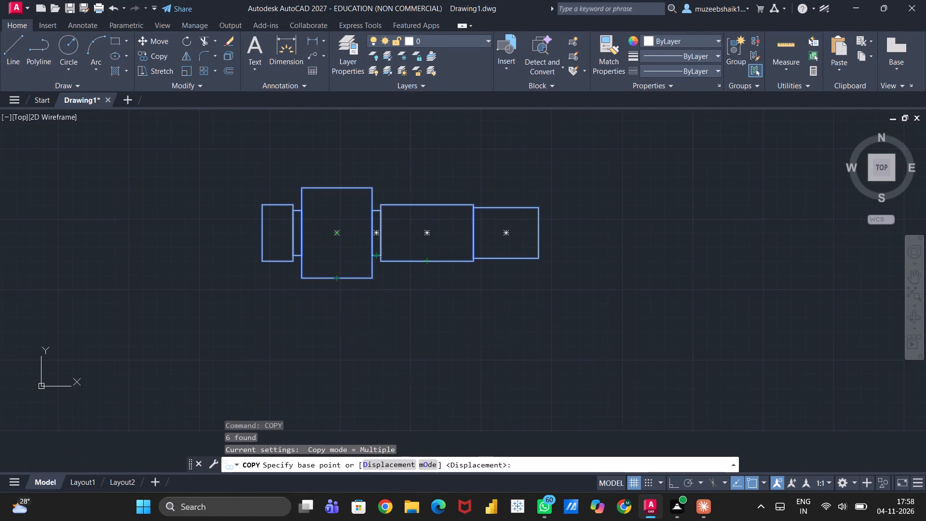
click(335, 233)
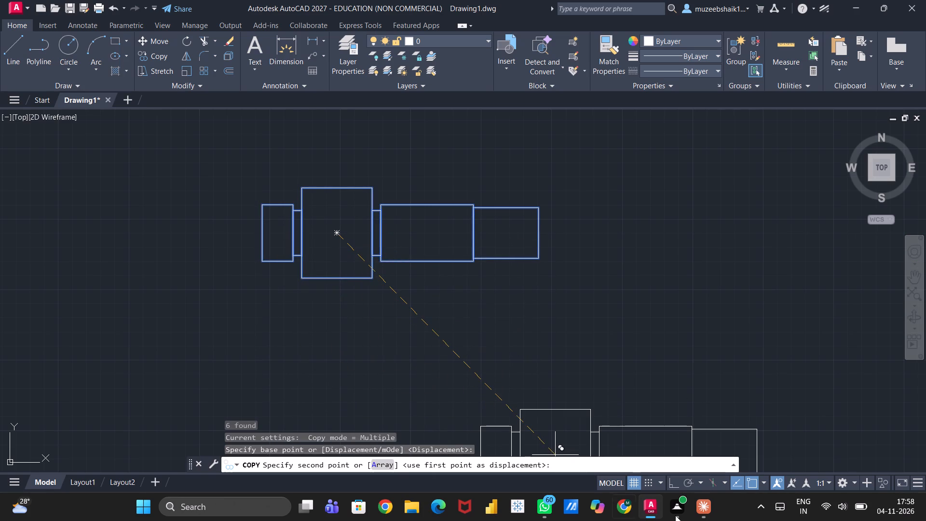
click(671, 479)
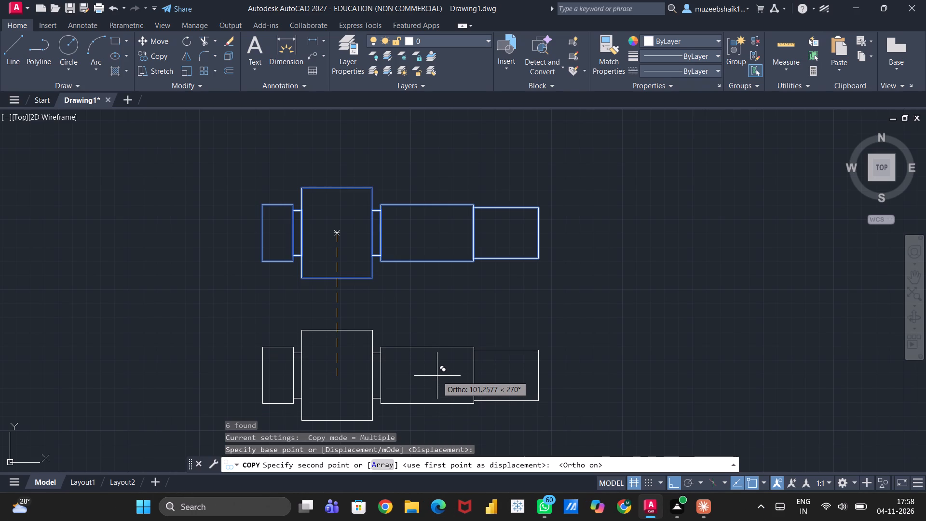
click(432, 376)
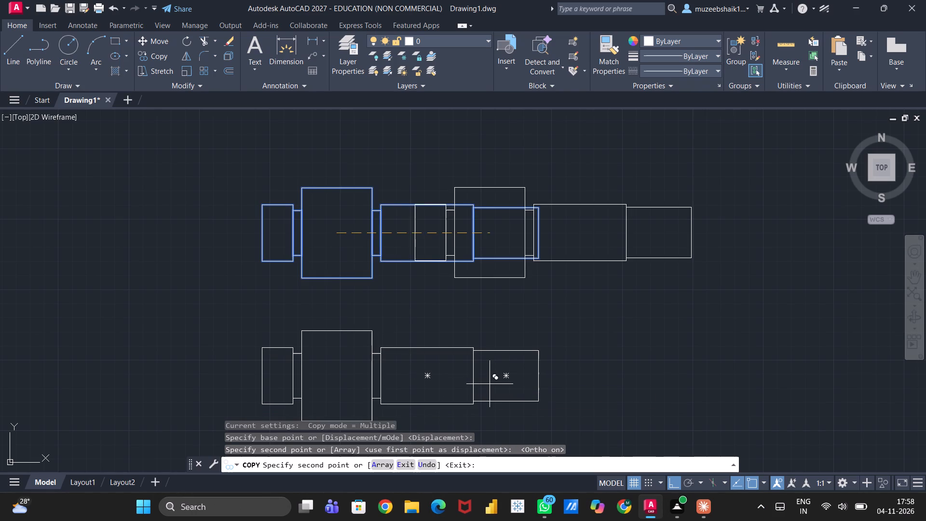
key(Escape)
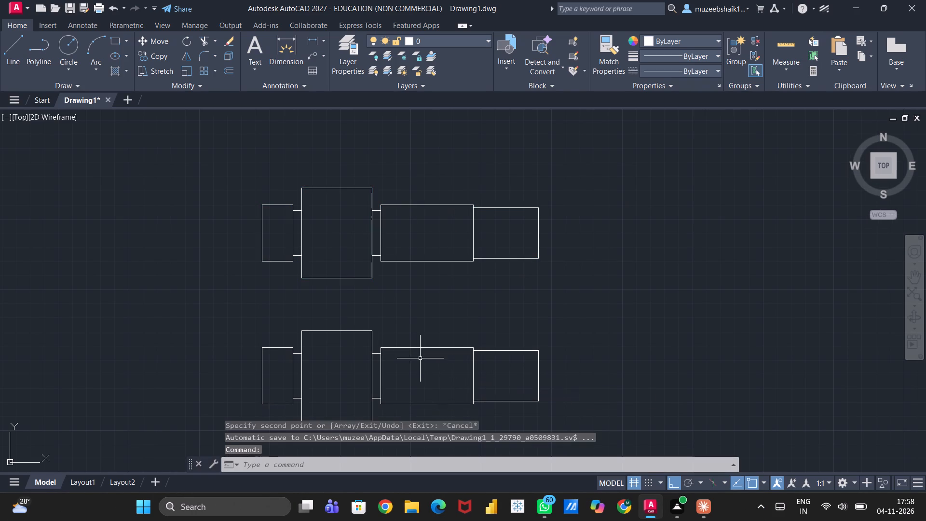
Trim away the internal vertical edges at both ends of the two narrow 6 by 32 necks in the lower copy.
middle_drag(408, 327, 446, 282)
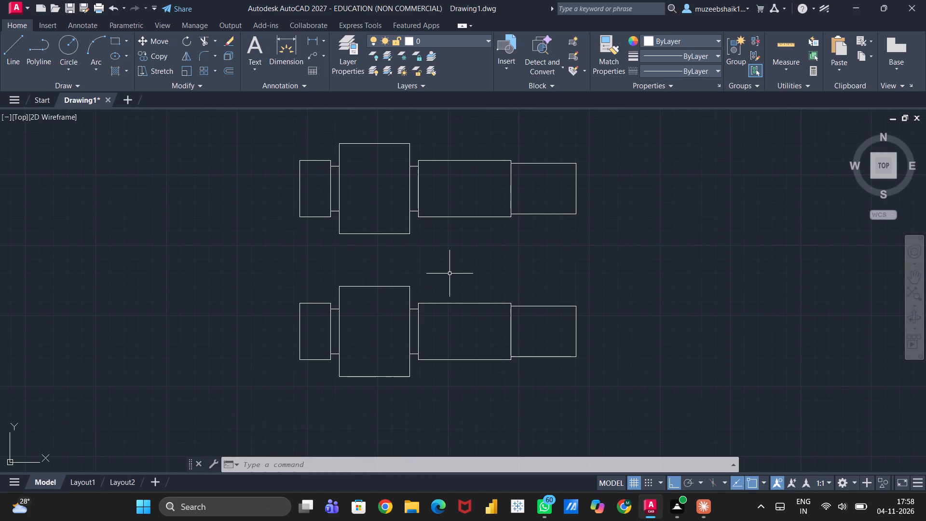
scroll(449, 269, up, 1)
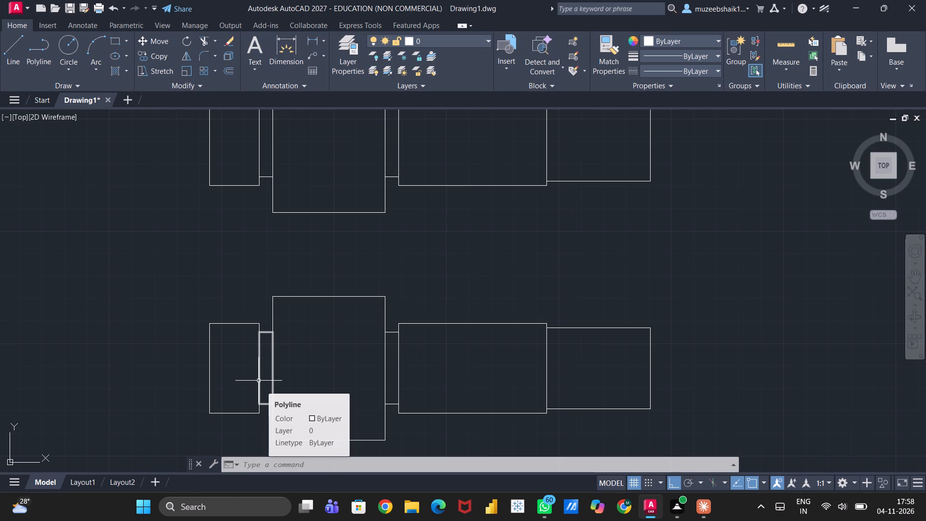
text(tr)
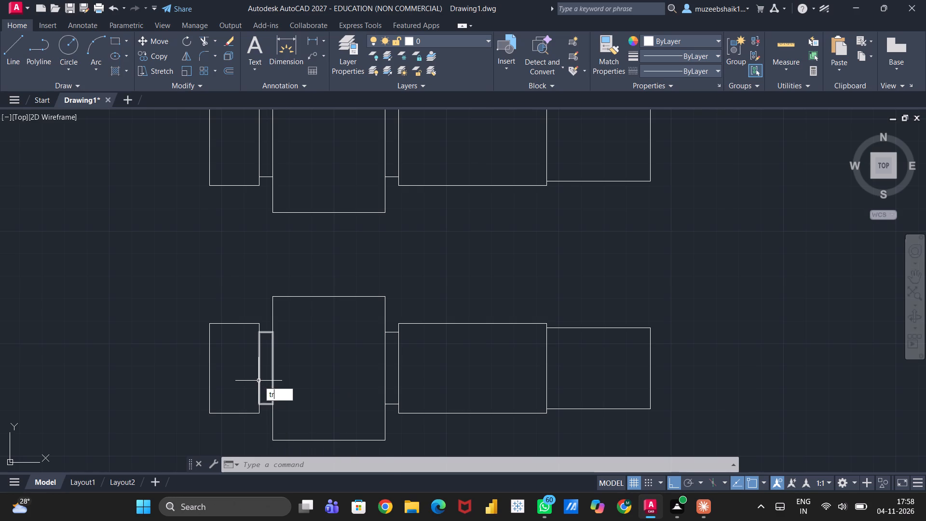
key(Return)
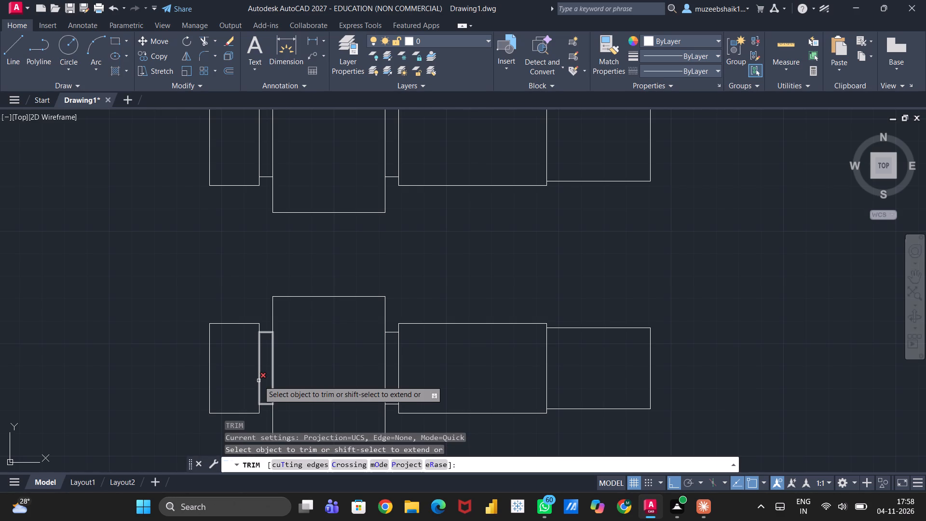
drag(258, 379, 263, 379)
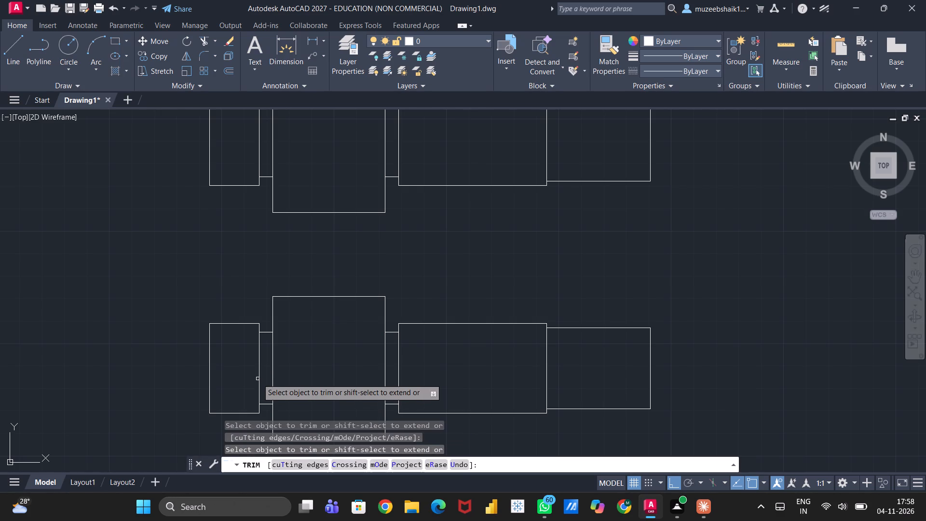
drag(263, 379, 277, 381)
click(273, 379)
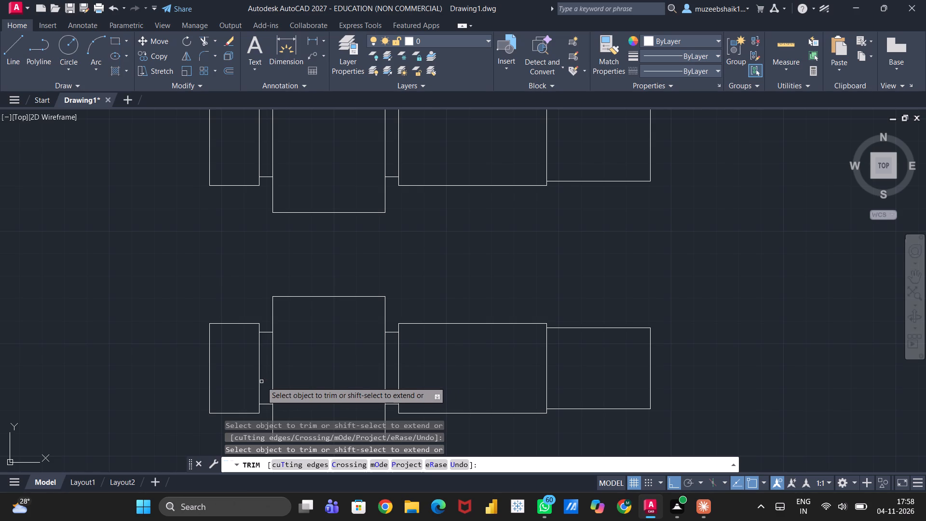
click(259, 381)
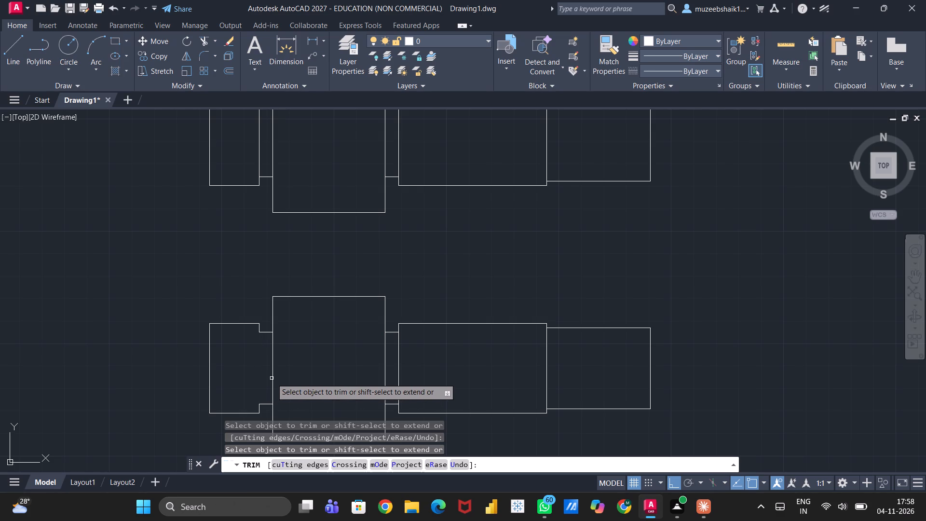
click(272, 378)
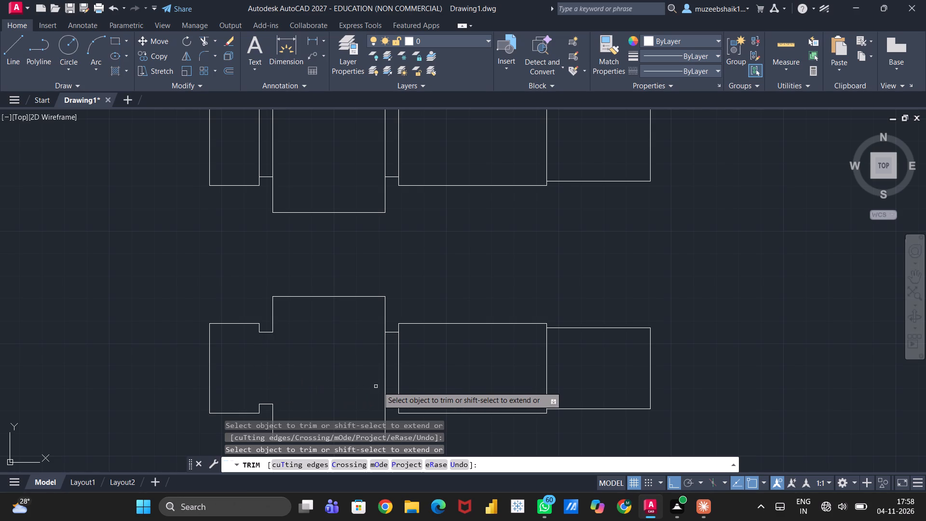
click(383, 383)
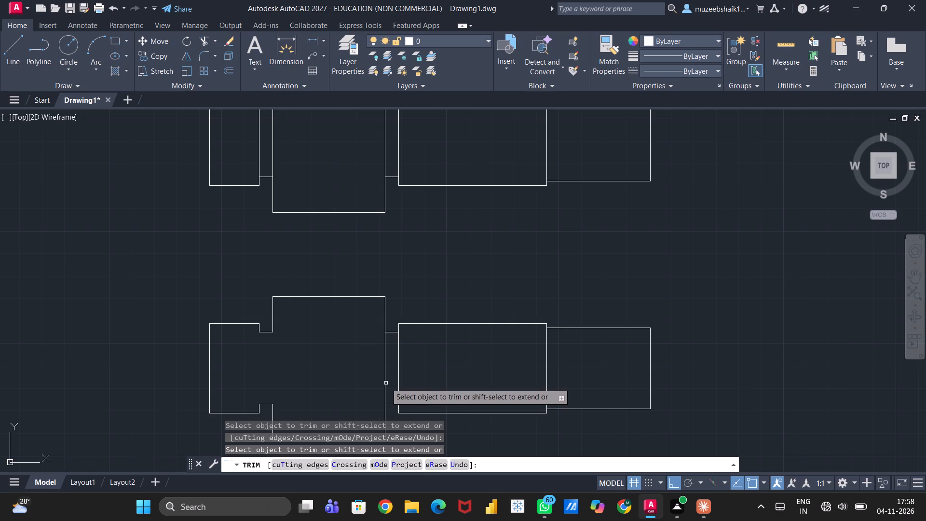
drag(381, 383, 398, 382)
drag(386, 376, 446, 380)
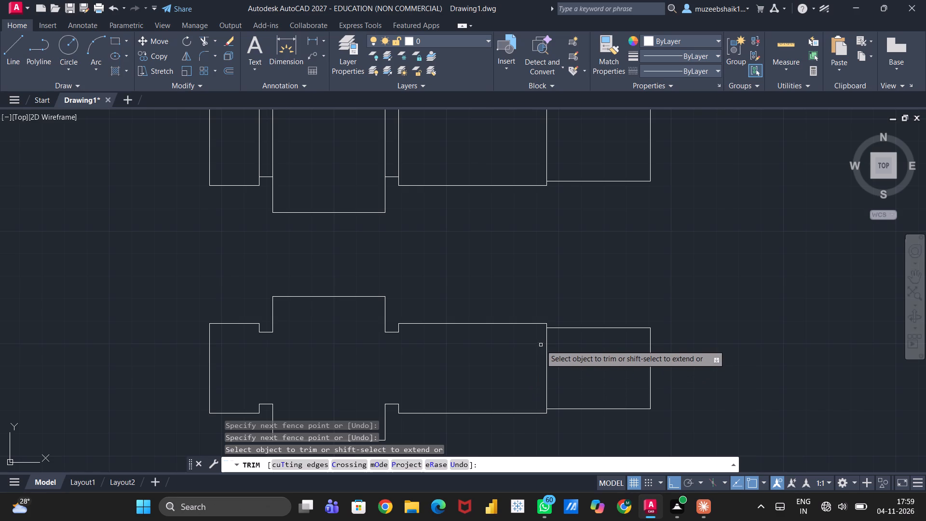
Trim the remaining shared edge between the 66 by 40 and 46 by 36 sections of the lower copy.
click(547, 348)
drag(556, 374, 552, 374)
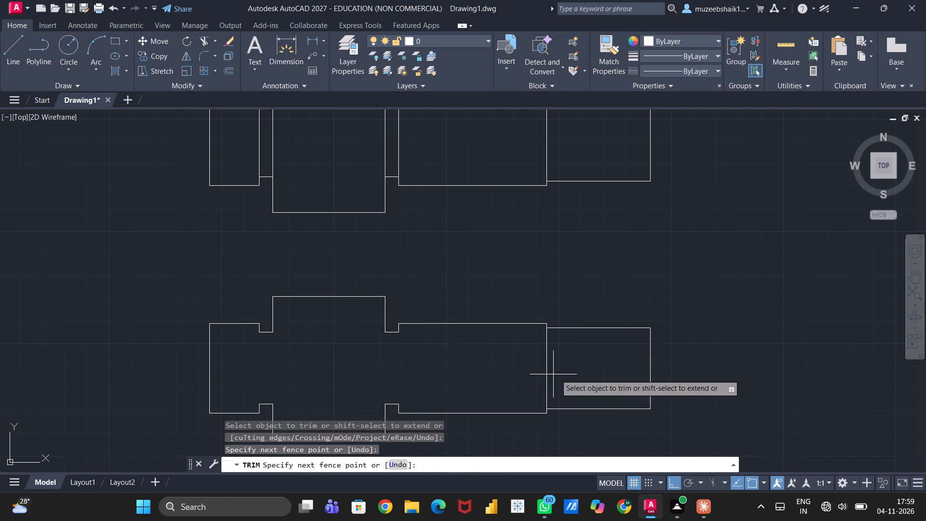
drag(552, 374, 529, 376)
scroll(512, 350, down, 2)
scroll(506, 350, up, 1)
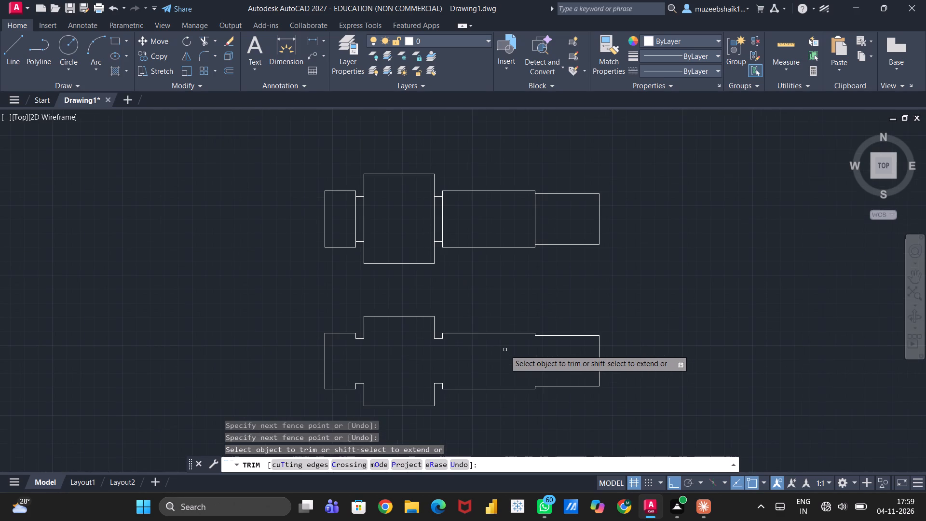
middle_drag(502, 351, 521, 335)
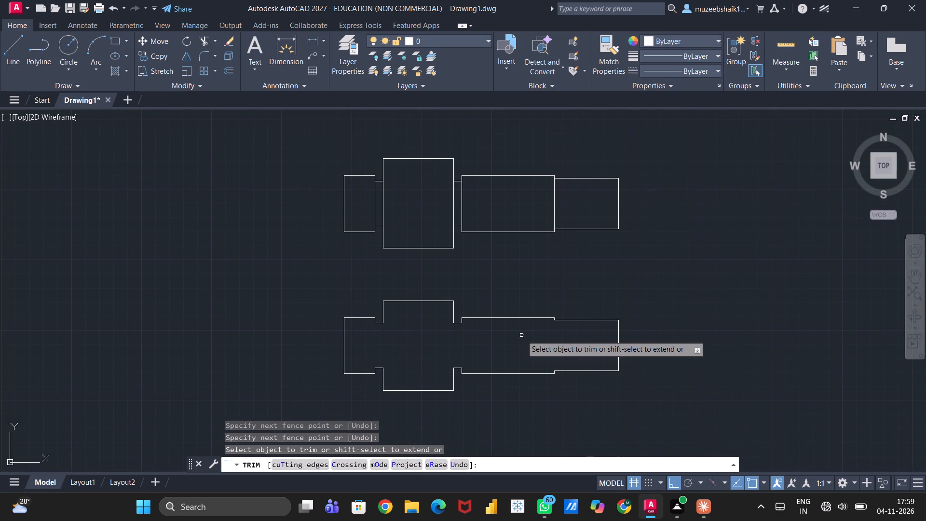
scroll(521, 335, up, 1)
scroll(521, 335, down, 1)
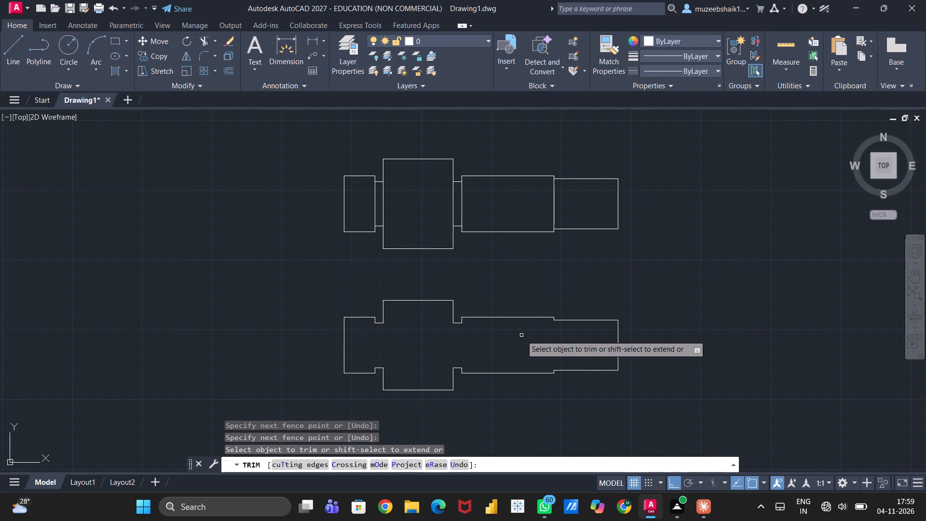
key(Escape)
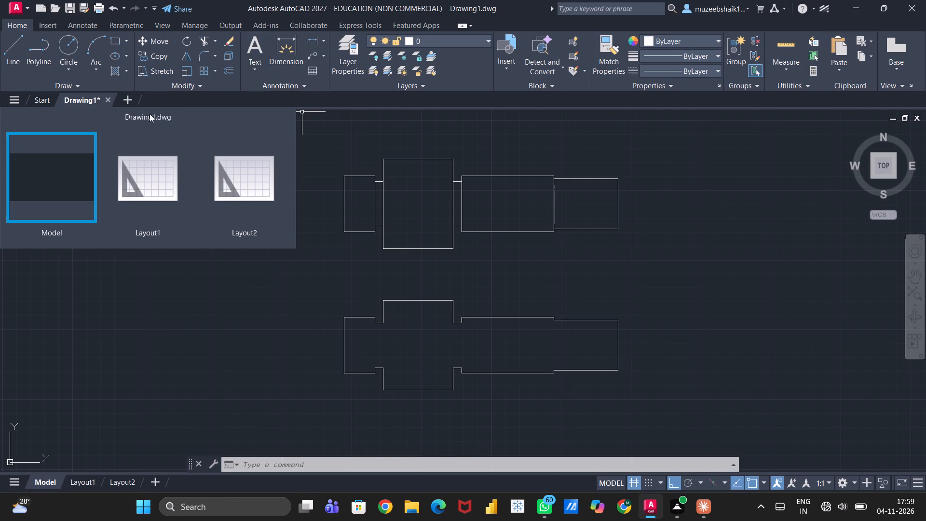
Hatch the inside of the lower shaft outline with the ANSI31 pattern.
click(117, 74)
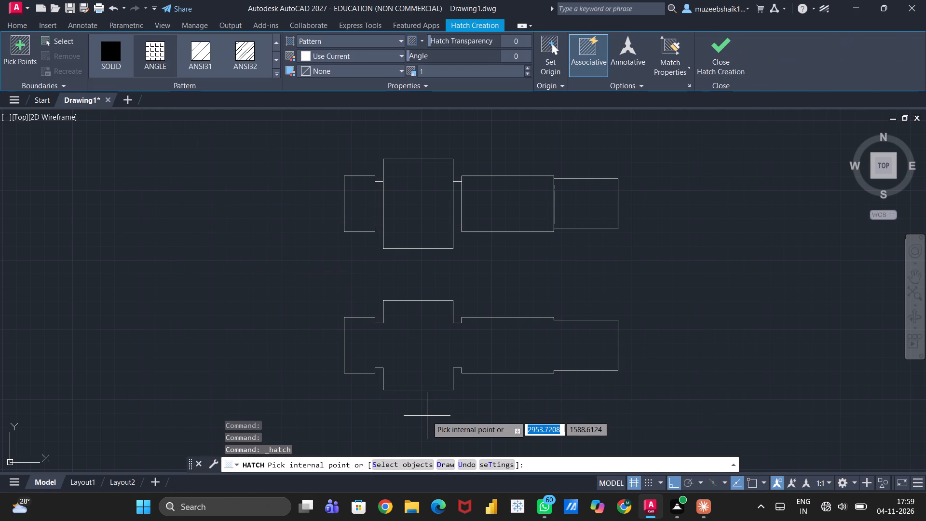
click(422, 352)
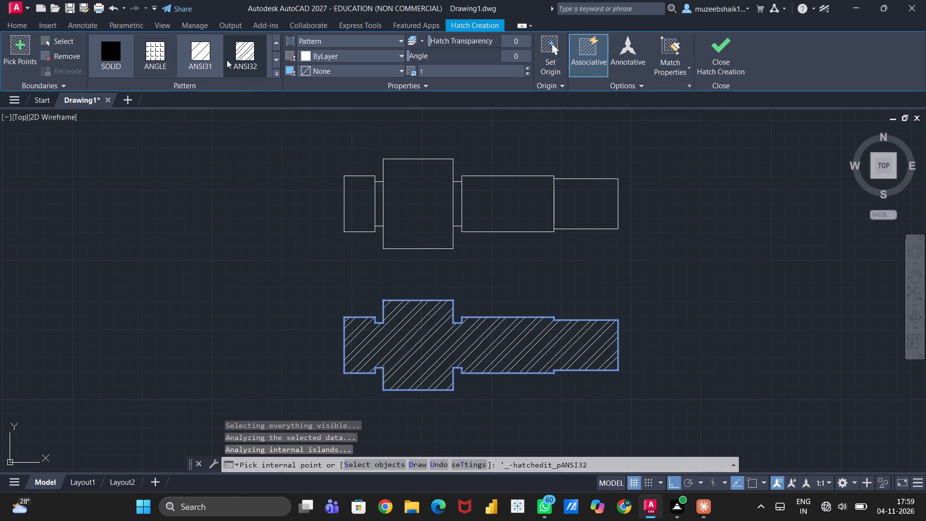
click(204, 56)
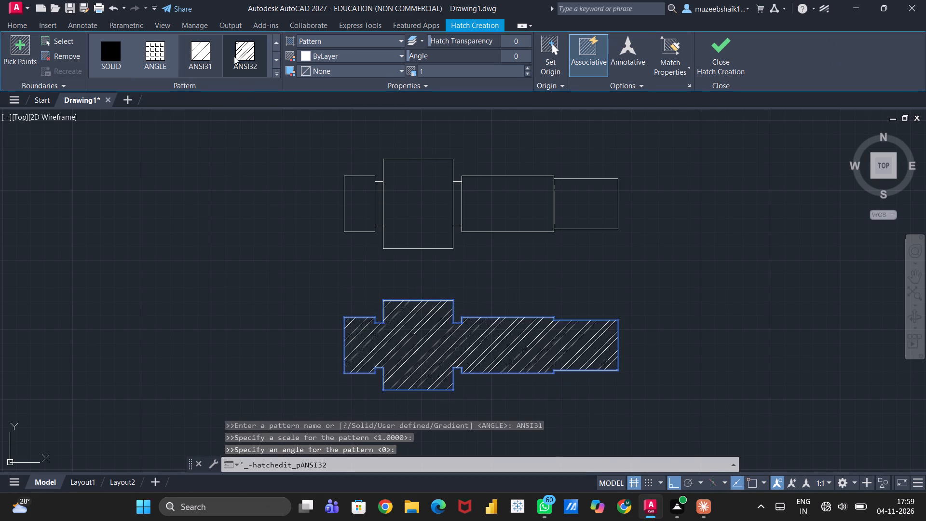
click(234, 56)
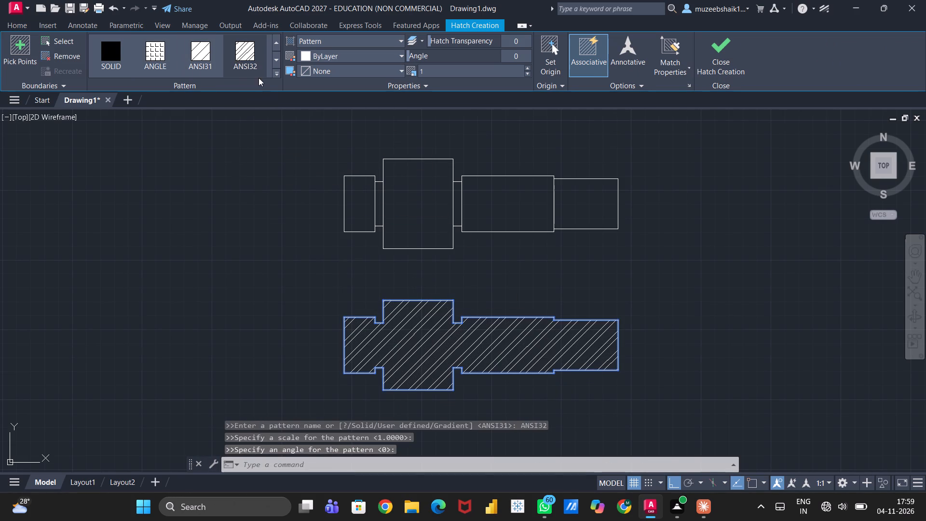
click(207, 47)
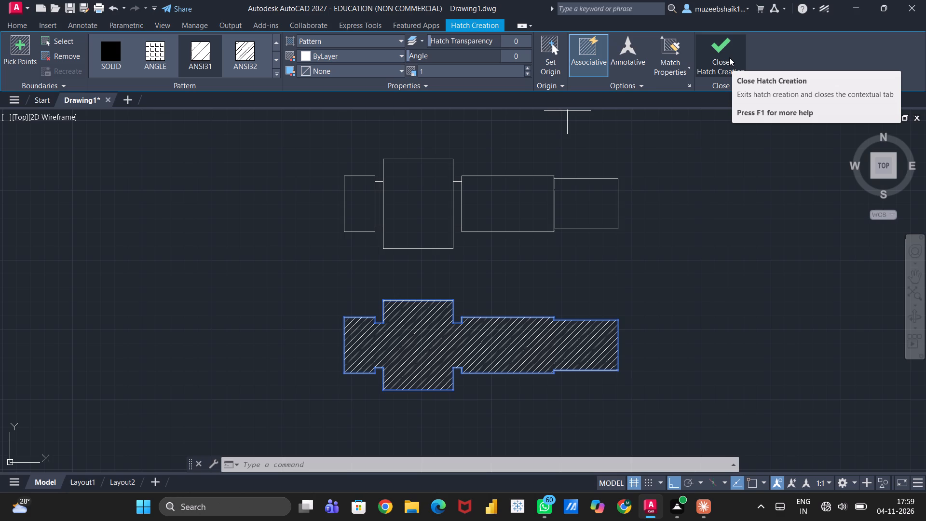
Set the hatch pattern scale to 1.4 and finish the hatch.
click(528, 72)
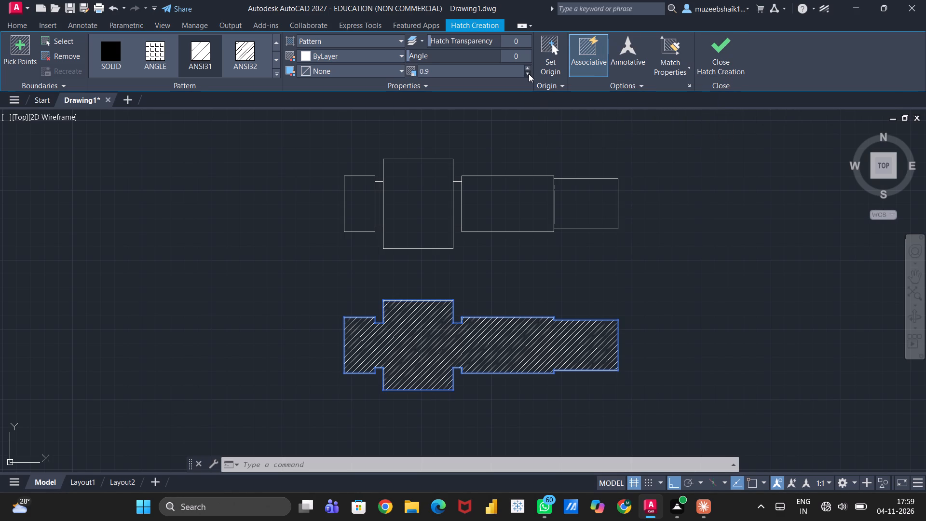
click(529, 74)
click(529, 74)
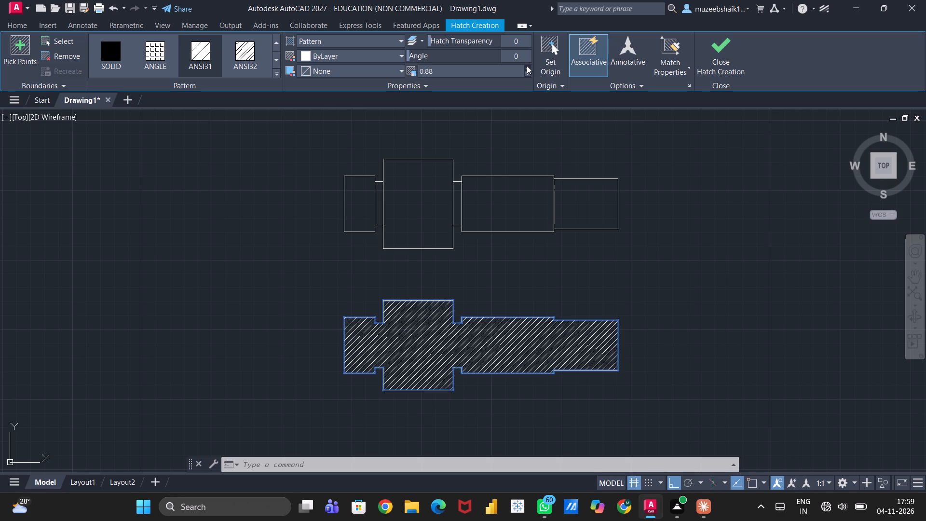
triple_click(527, 66)
triple_click(527, 66)
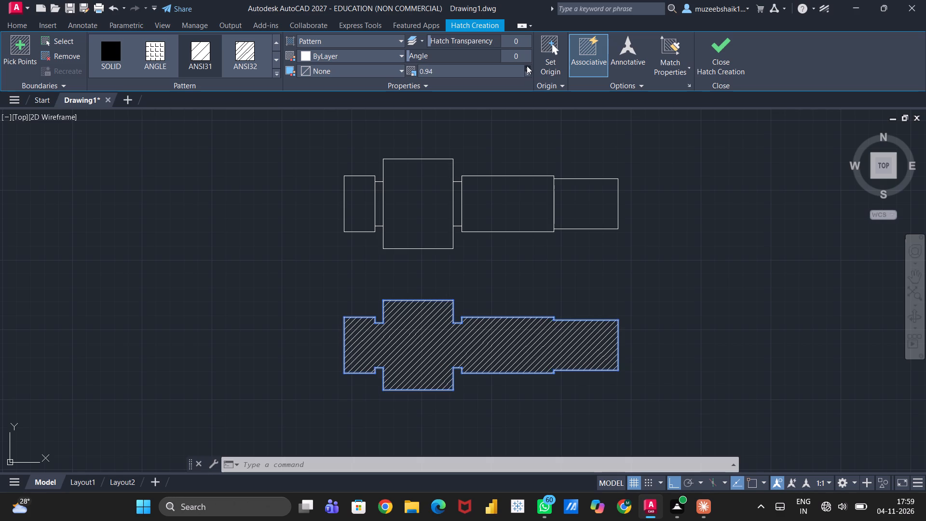
double_click(527, 66)
click(527, 66)
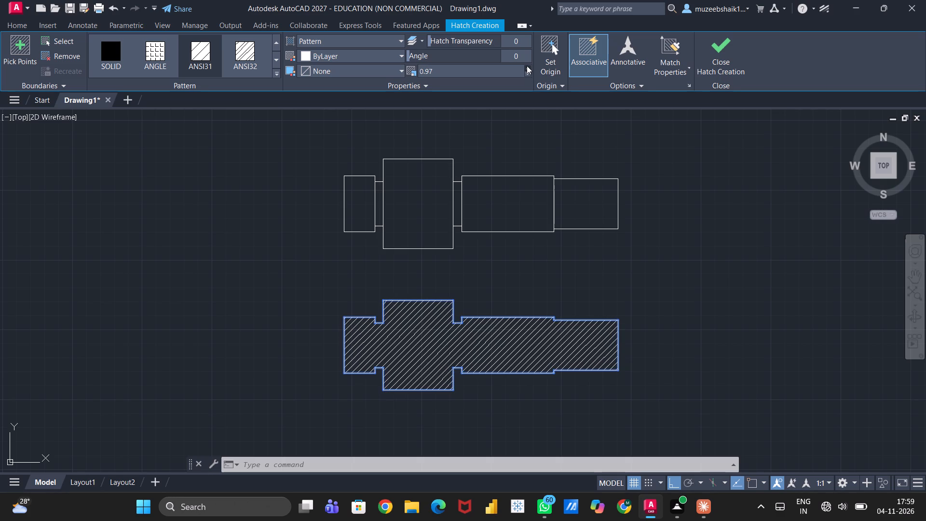
double_click(527, 66)
triple_click(527, 66)
double_click(527, 66)
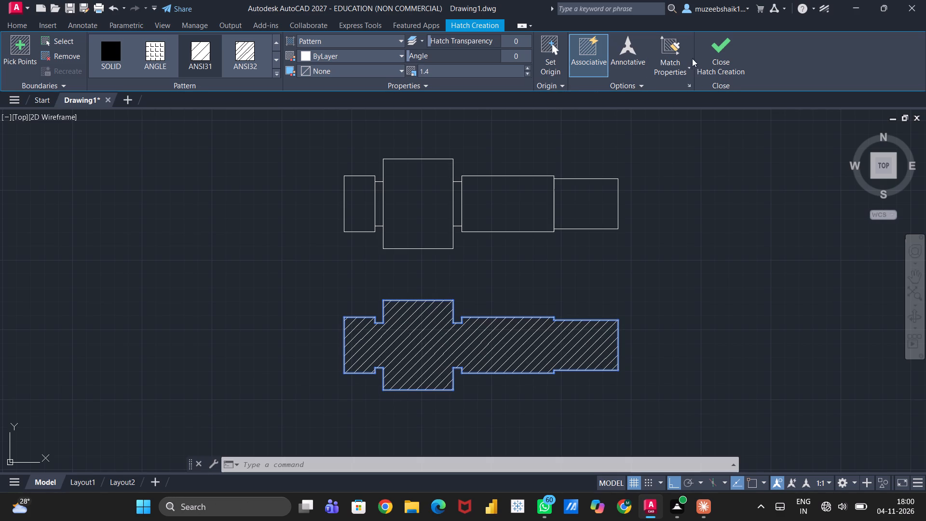
click(708, 58)
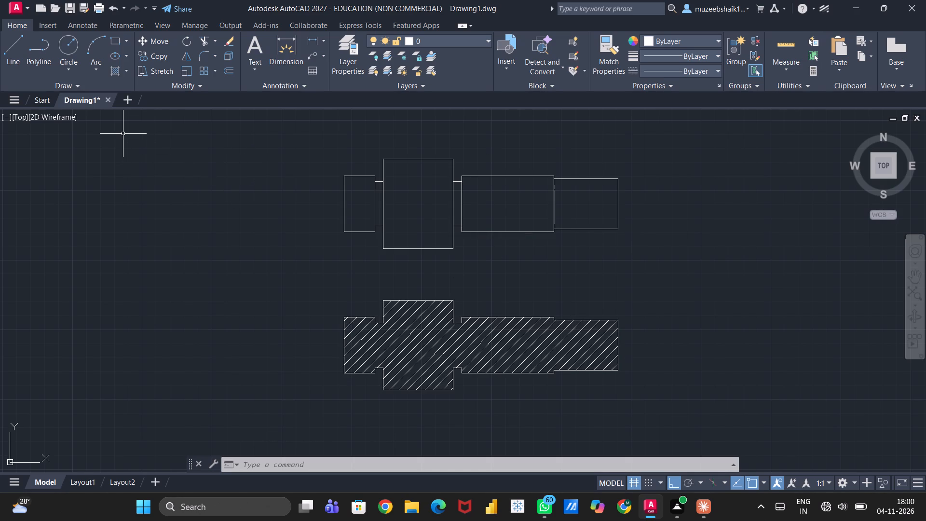
Draw a 40 diameter circle centered on the upper shaft's axis, about 70 units beyond its right end.
click(63, 65)
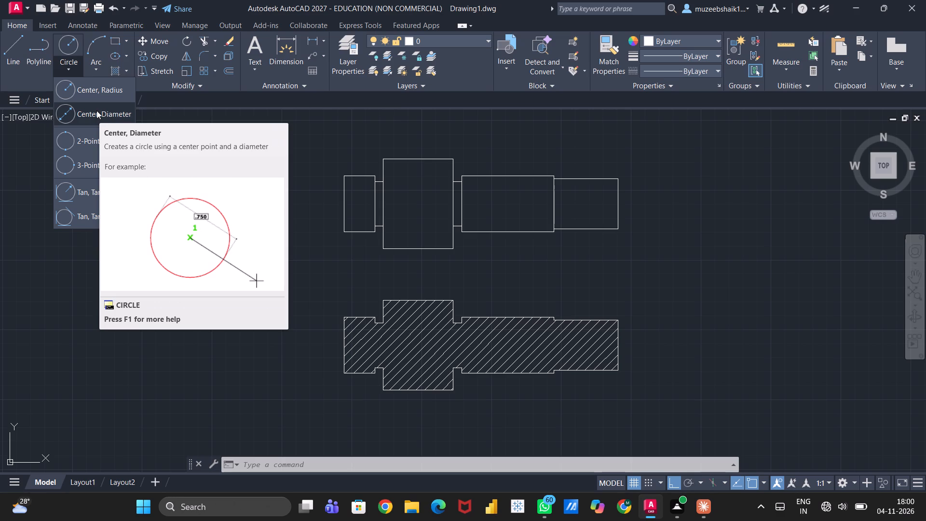
click(96, 112)
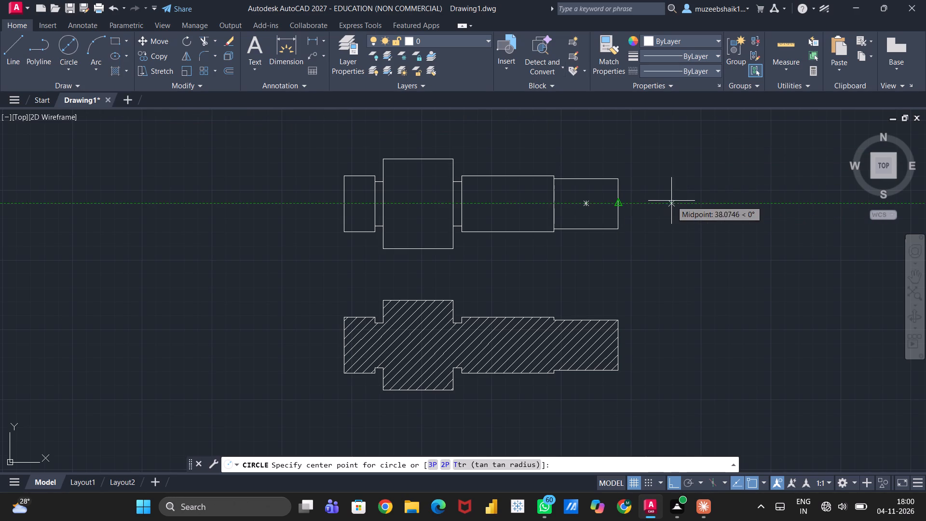
click(717, 201)
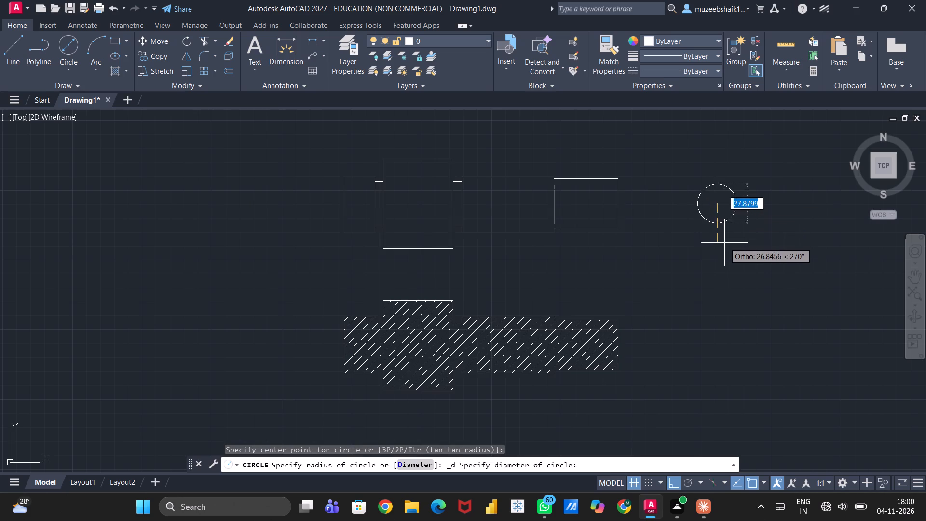
text(40)
key(Return)
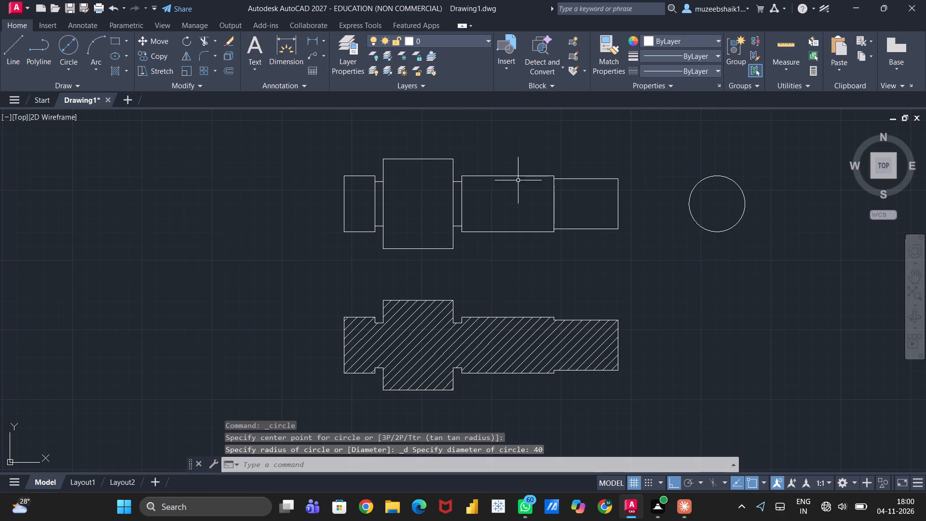
Draw a concentric 55 diameter circle around the 40 diameter circle.
click(72, 65)
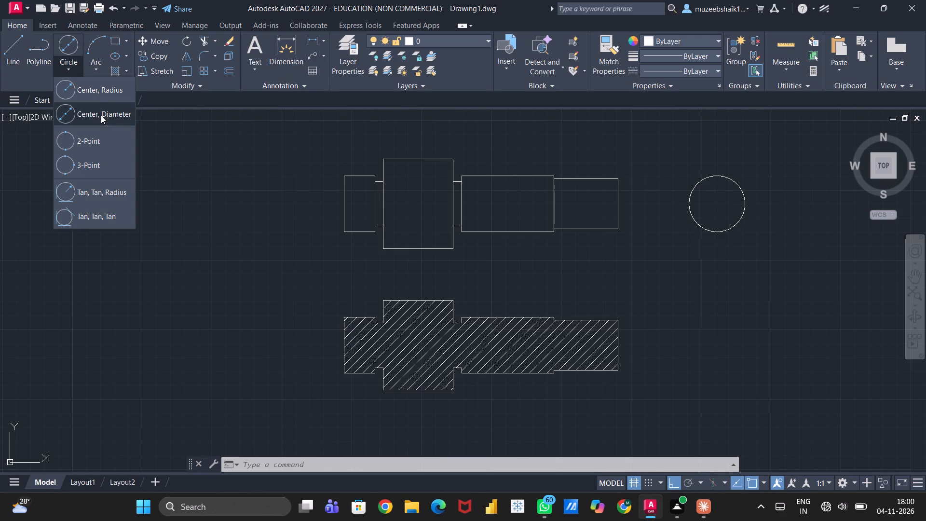
click(101, 115)
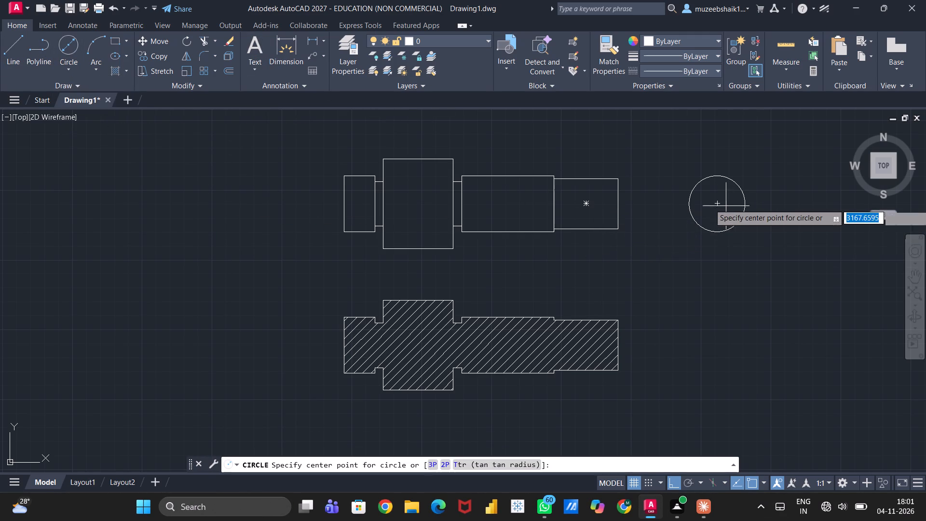
click(715, 201)
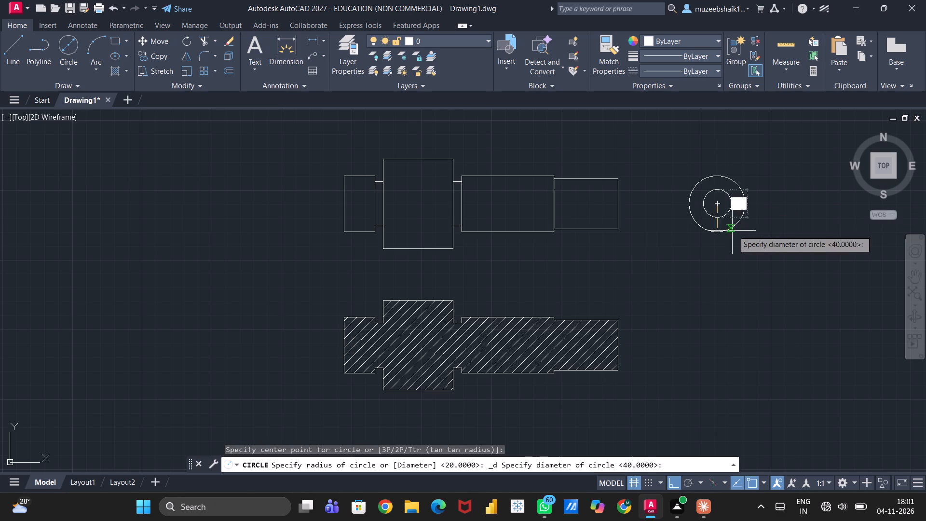
text(55)
key(Return)
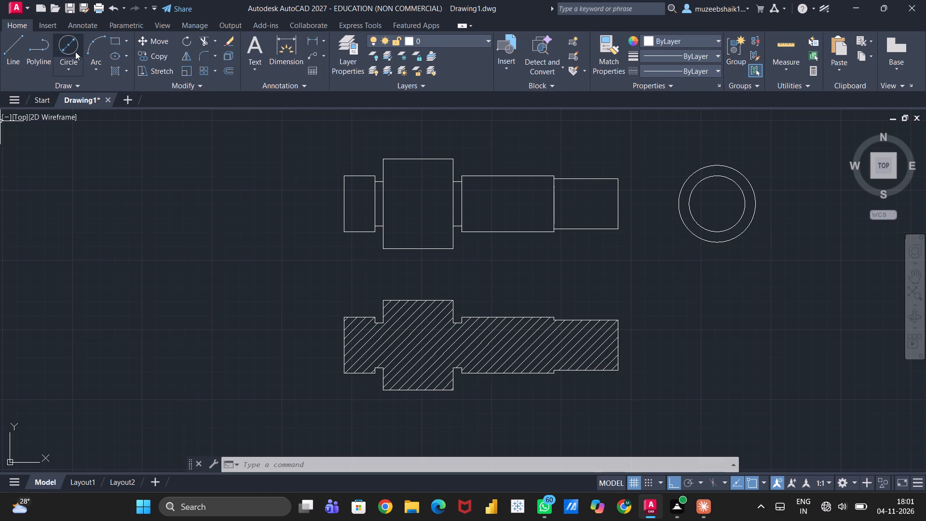
Draw a concentric 64 diameter circle around the two end-view circles, using the same center point.
click(71, 65)
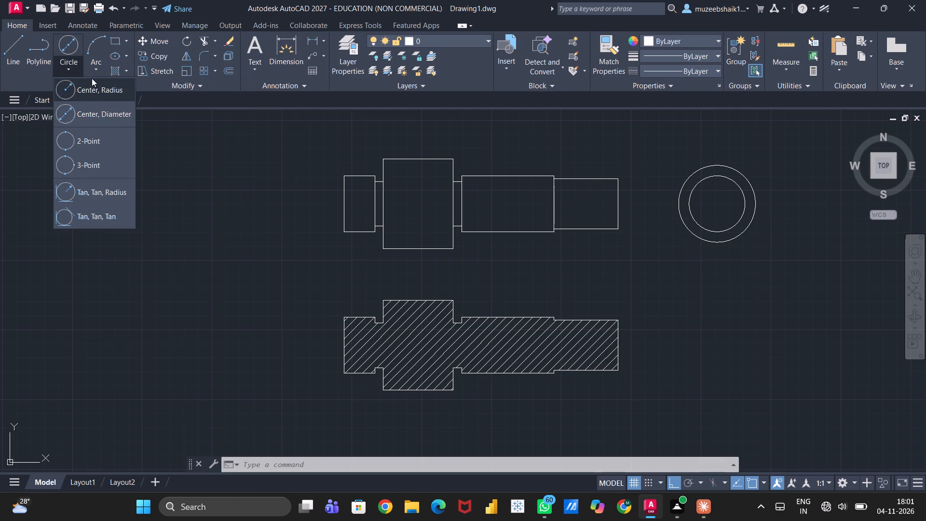
click(98, 115)
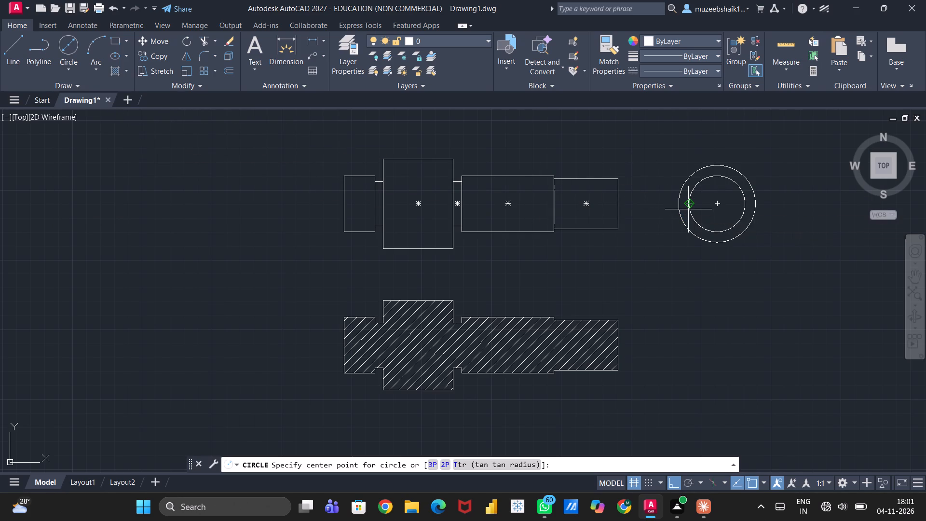
click(717, 200)
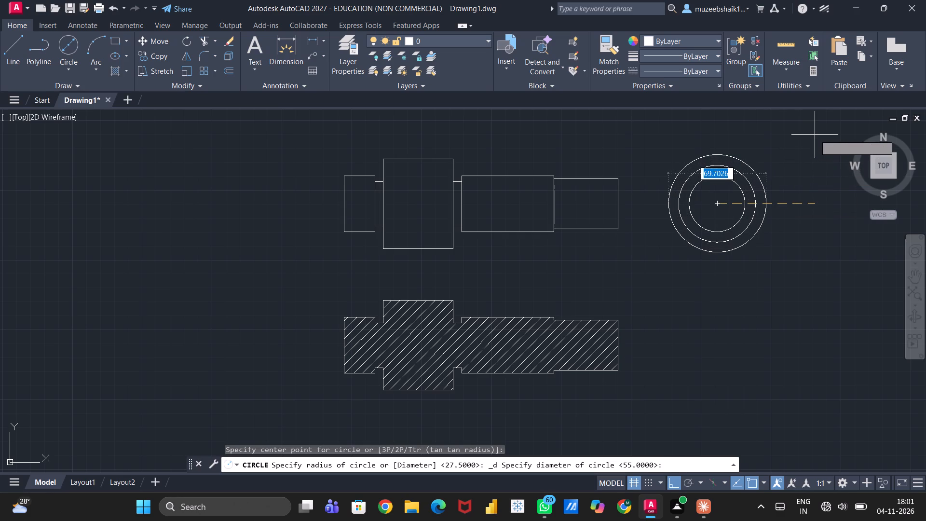
key(6)
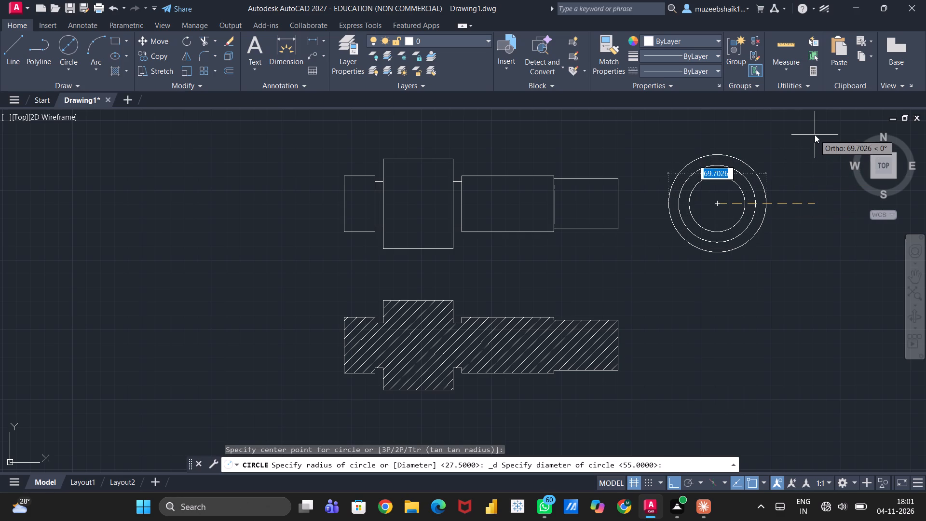
key(4)
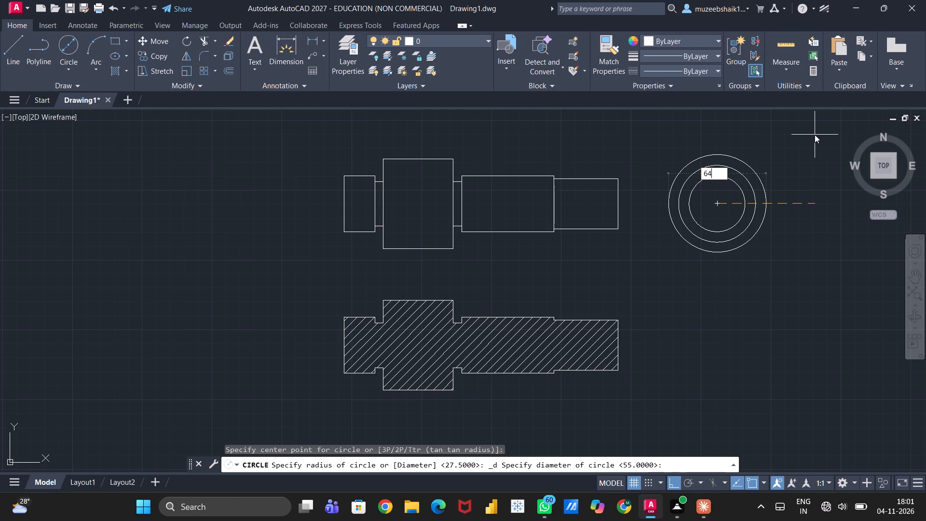
key(Return)
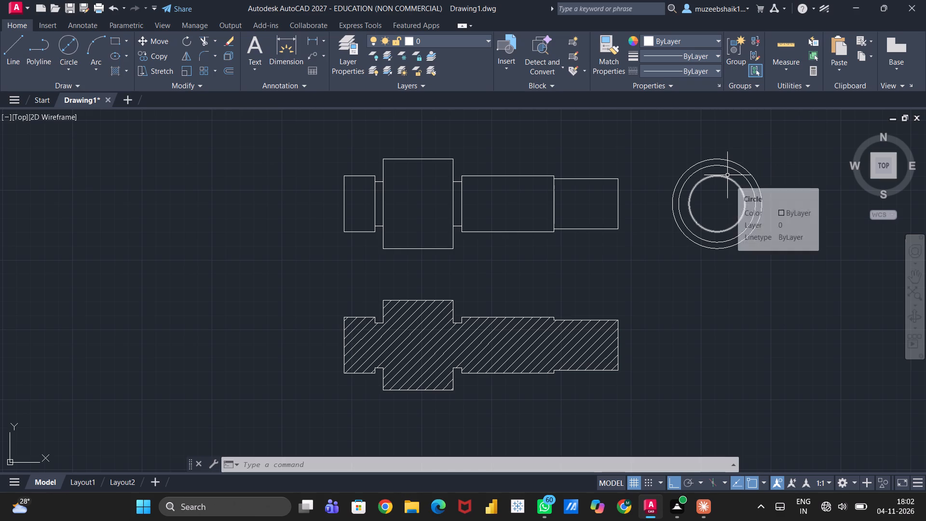
Draw a 4.5 long vertical line from the outer circle's top quadrant to the middle circle's top quadrant in the end view.
scroll(727, 175, up, 2)
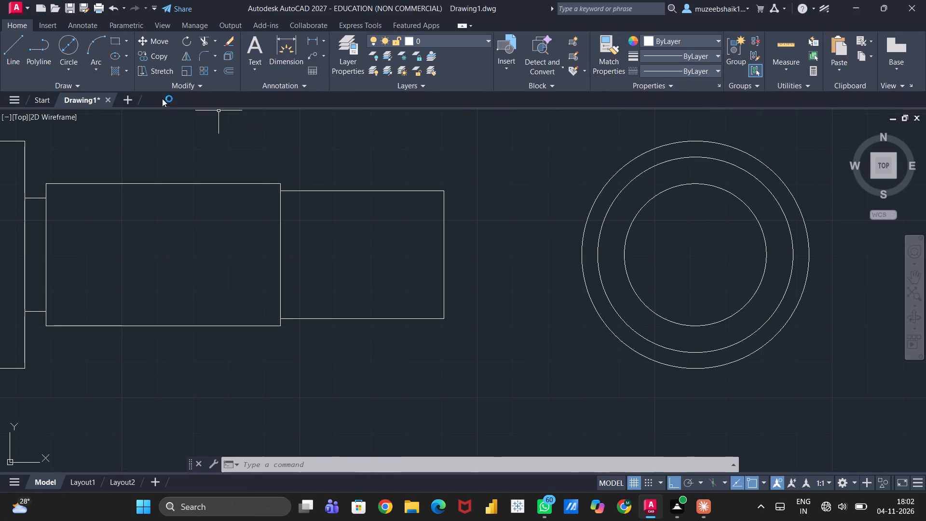
click(12, 42)
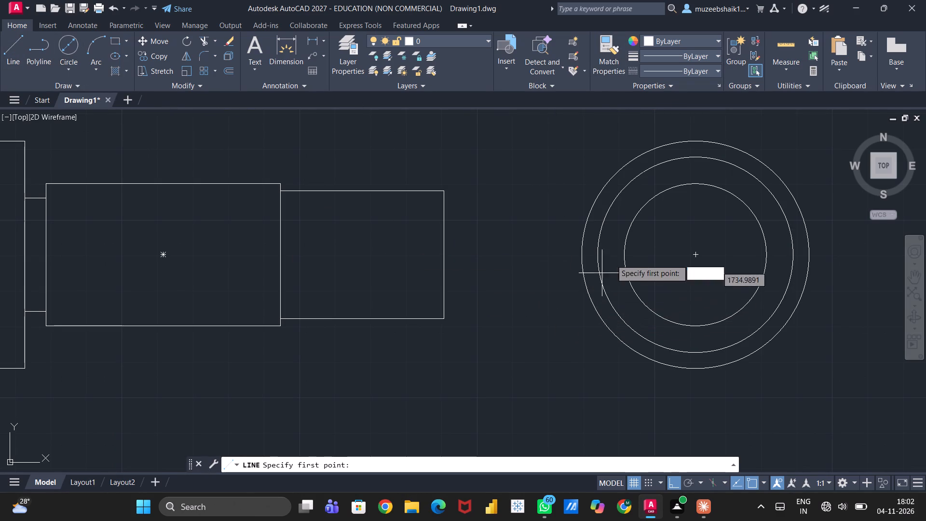
click(697, 139)
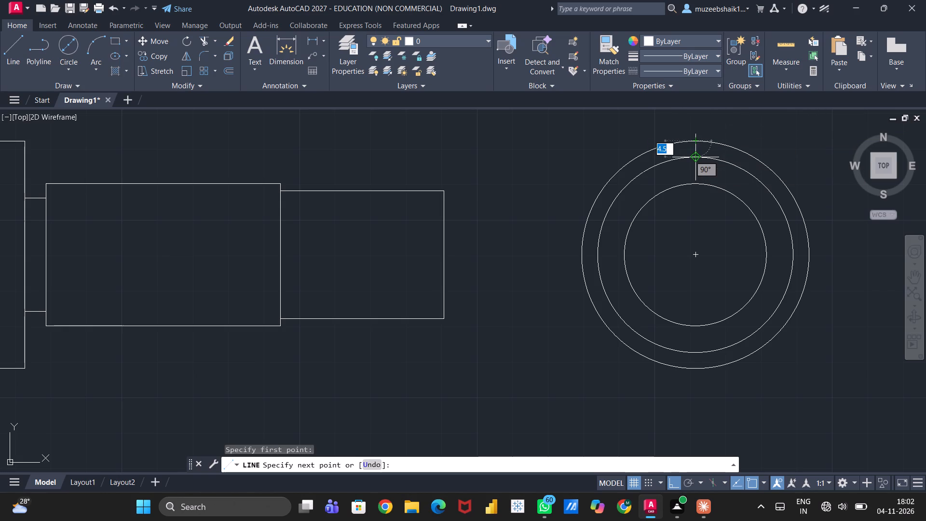
click(695, 159)
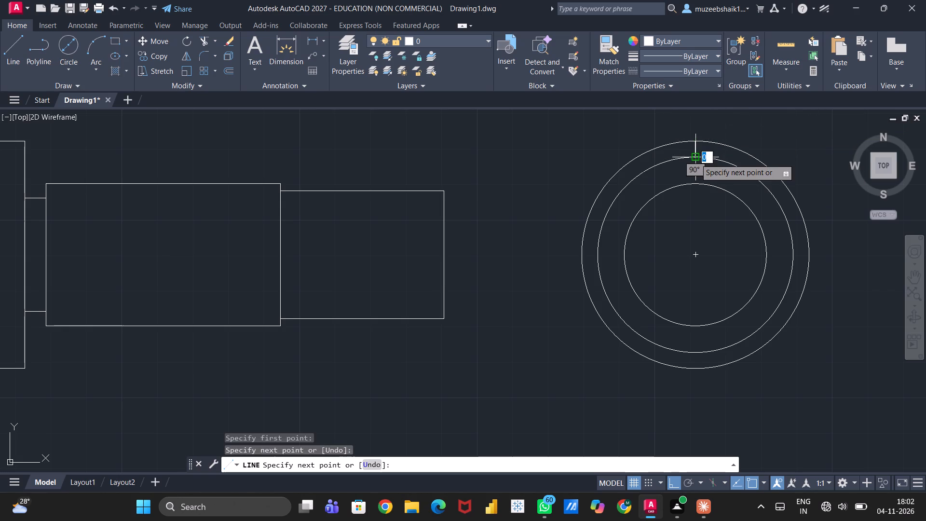
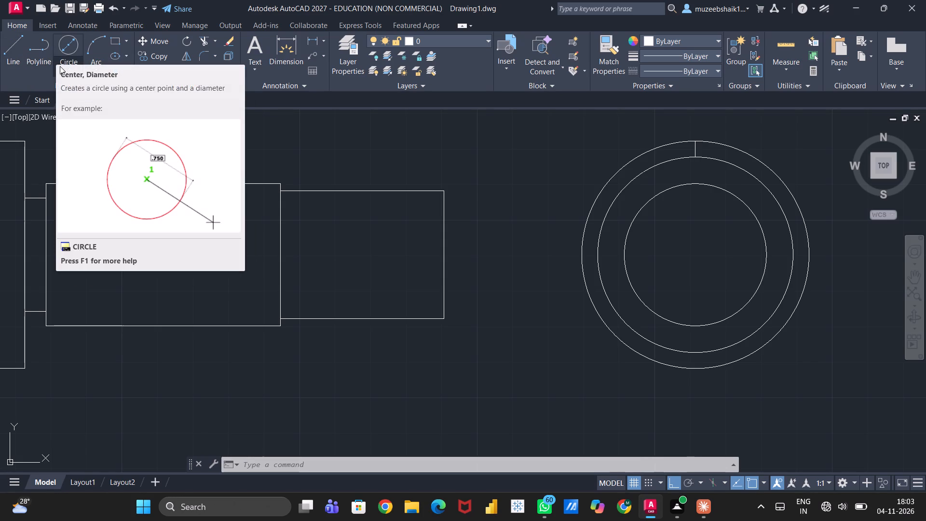
Start drawing an arc with the Arc command, ready to specify its start point.
click(92, 50)
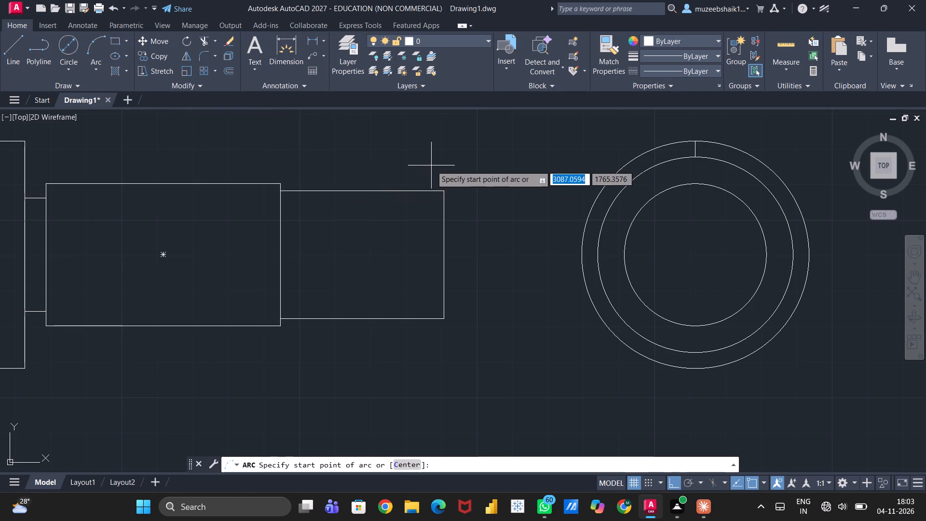
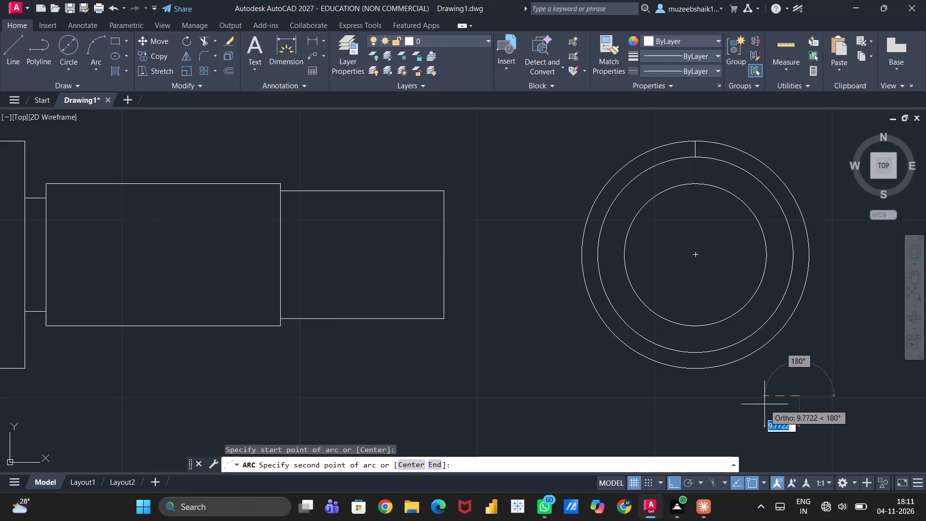
With Ortho off, draw a three-point arc from the outer circle, just left of the short vertical line, through a point on the middle circle.
key(Escape)
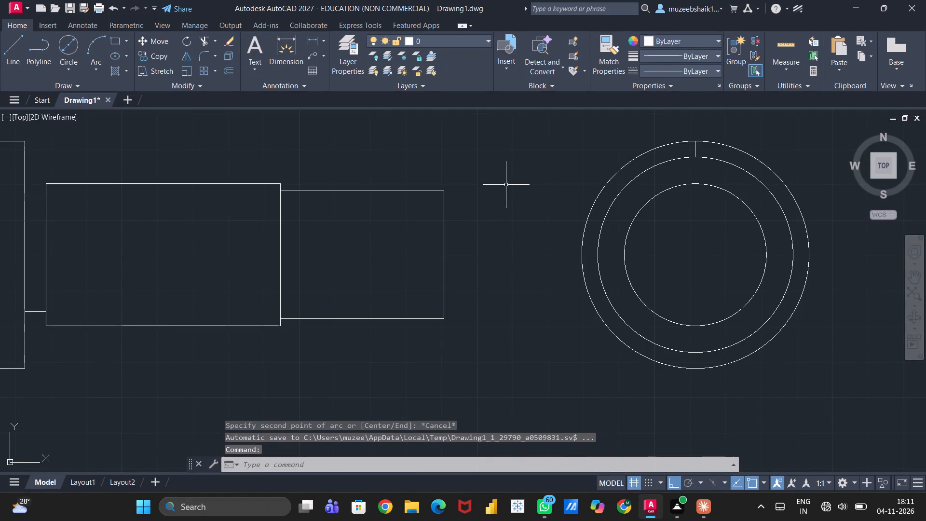
click(99, 52)
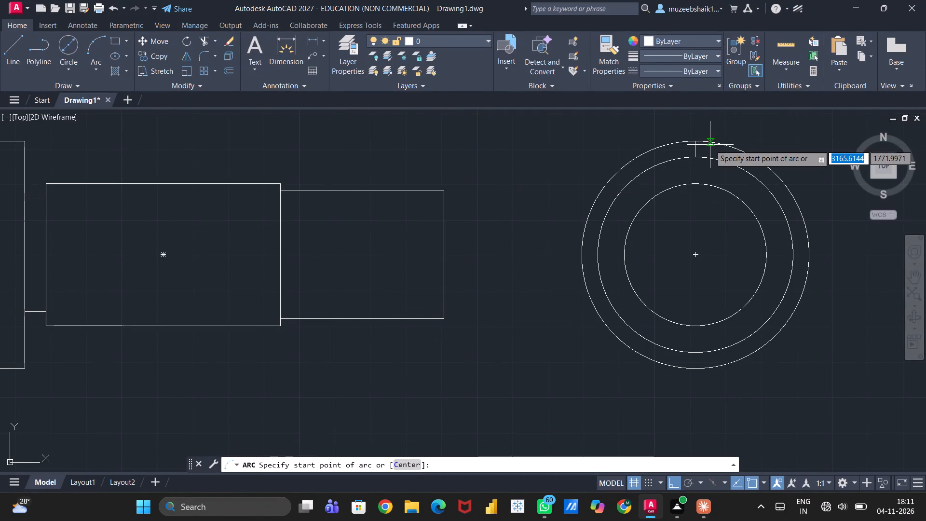
scroll(692, 131, up, 3)
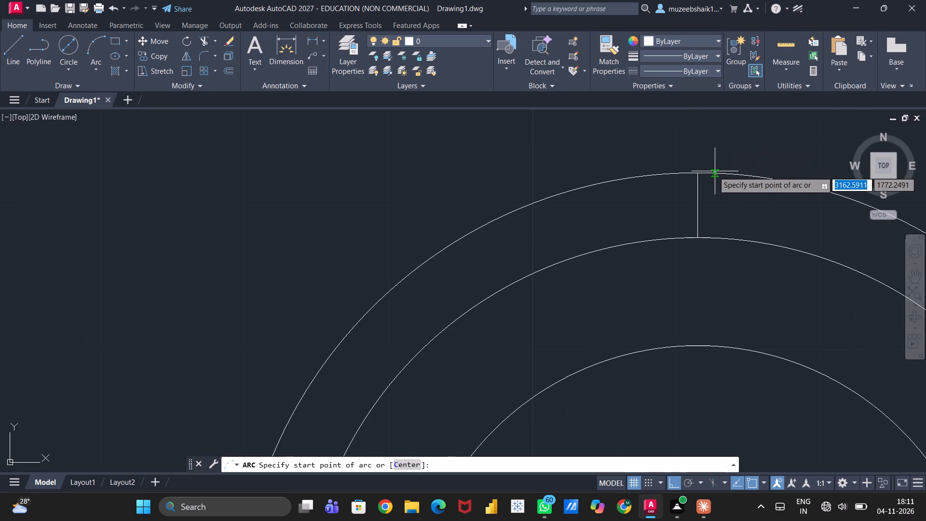
scroll(710, 171, up, 1)
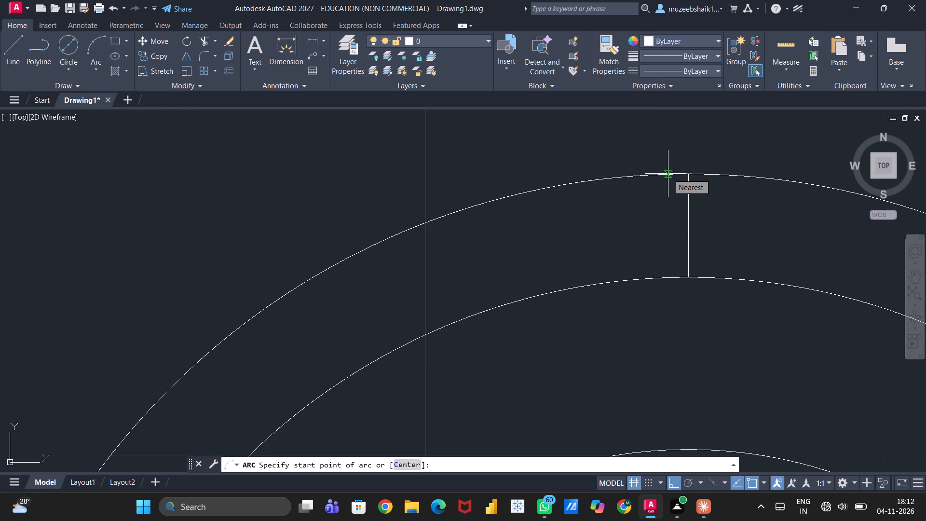
click(668, 174)
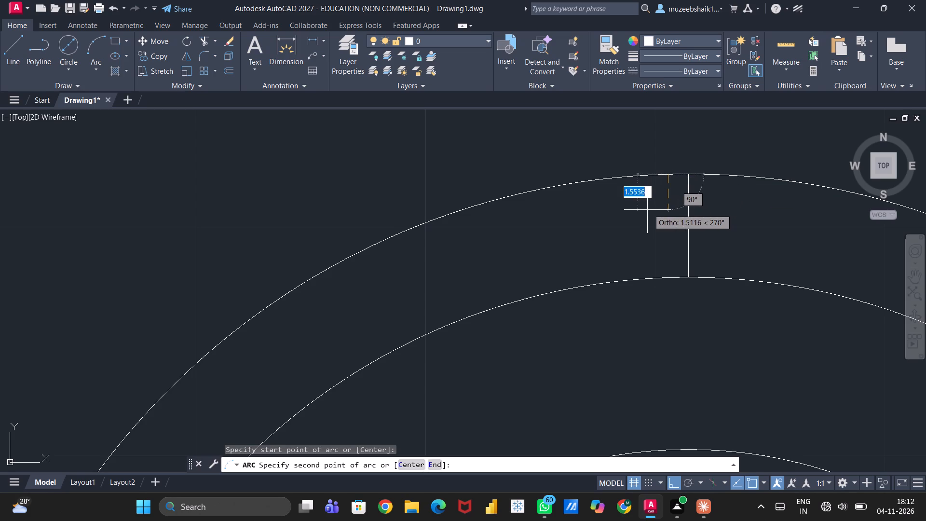
click(672, 478)
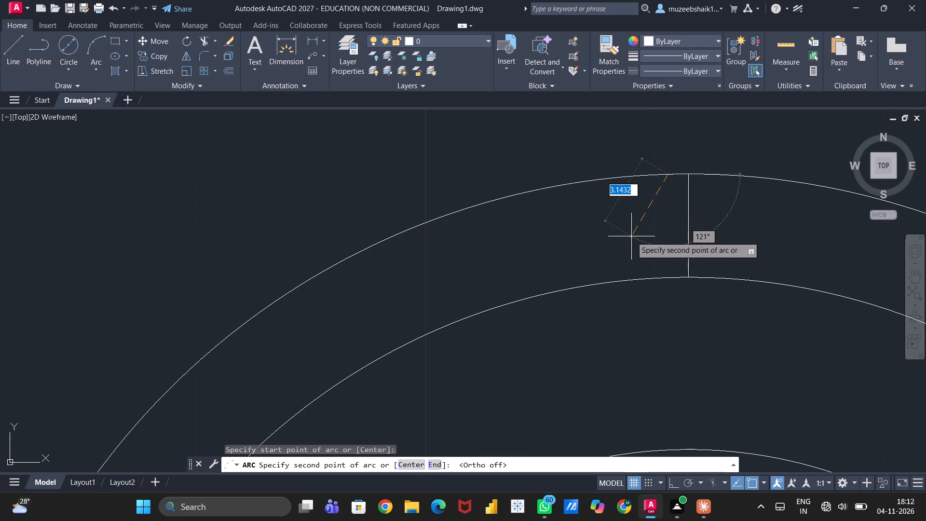
click(637, 280)
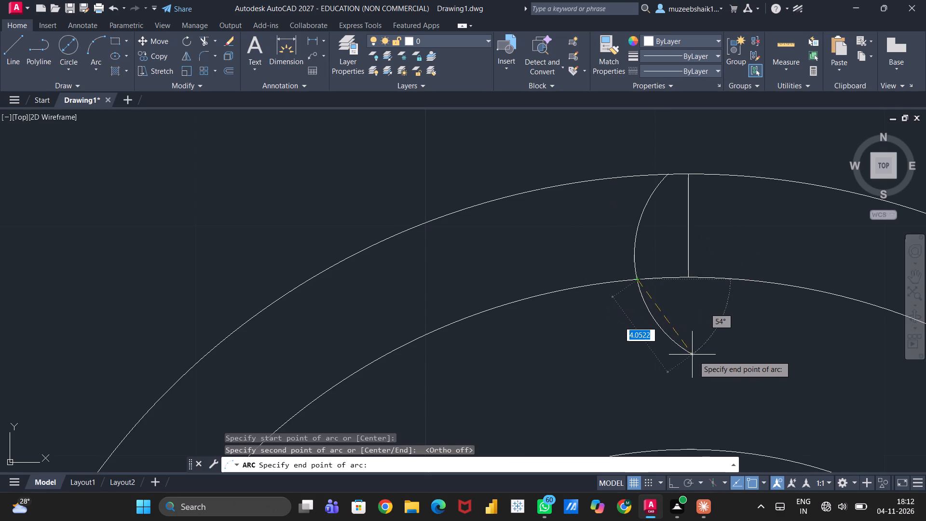
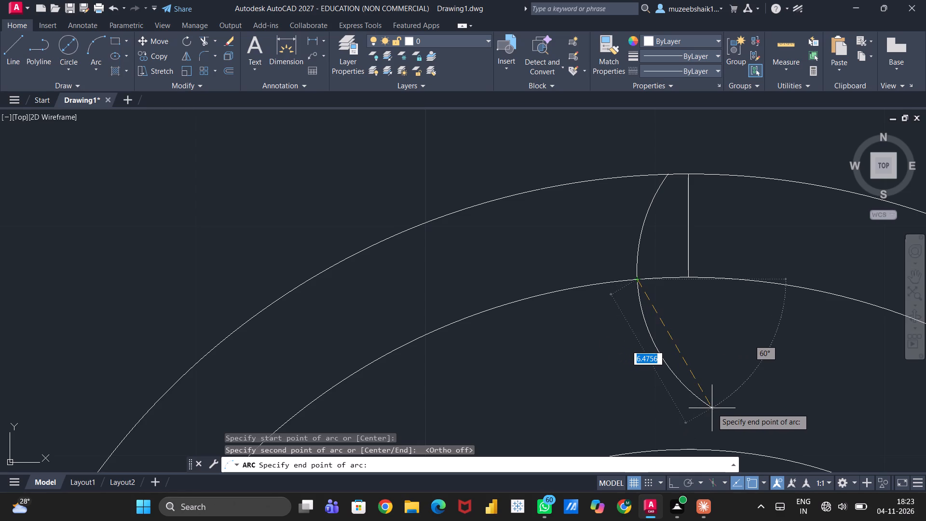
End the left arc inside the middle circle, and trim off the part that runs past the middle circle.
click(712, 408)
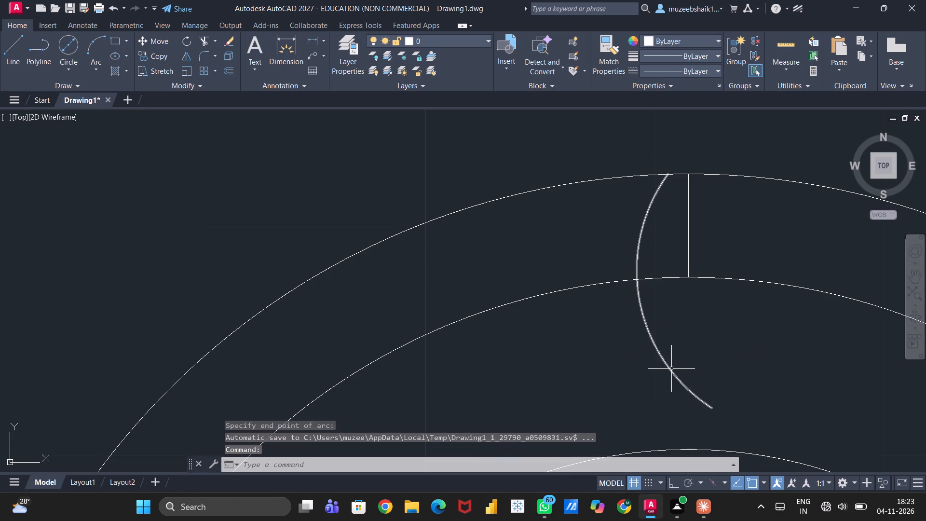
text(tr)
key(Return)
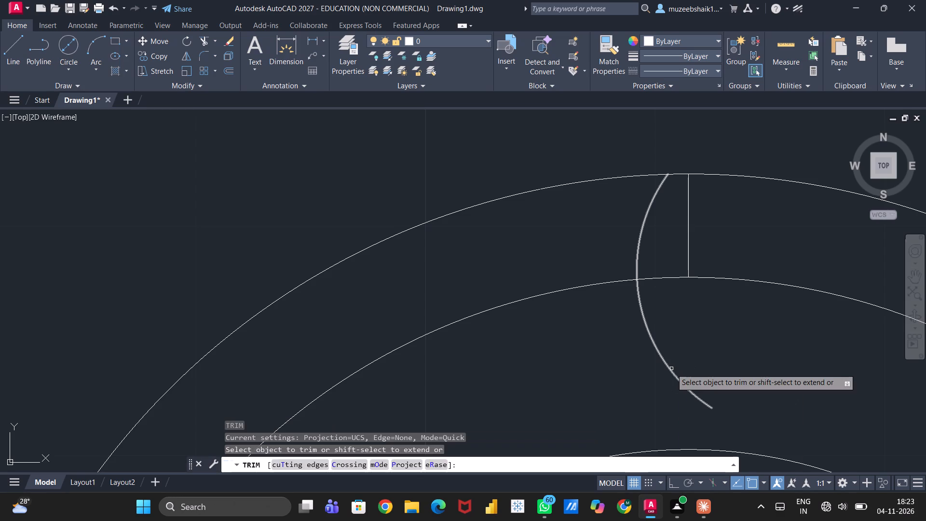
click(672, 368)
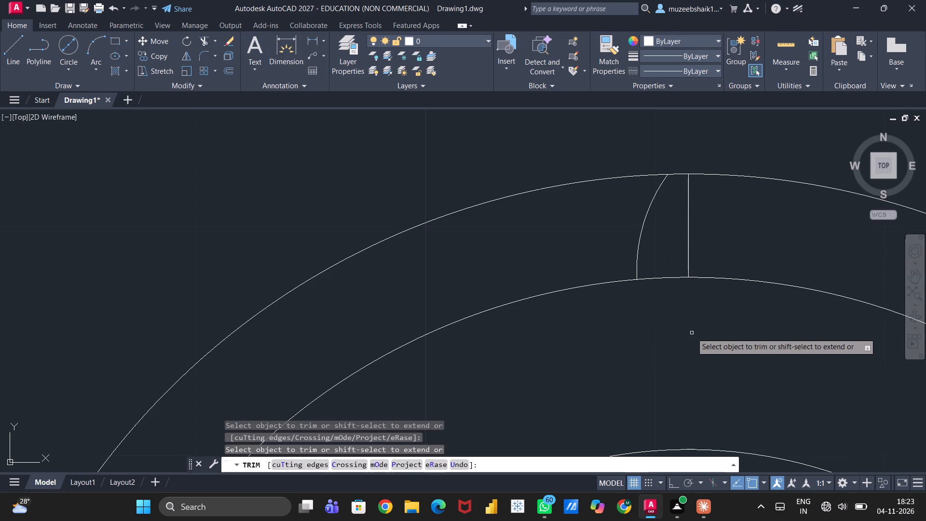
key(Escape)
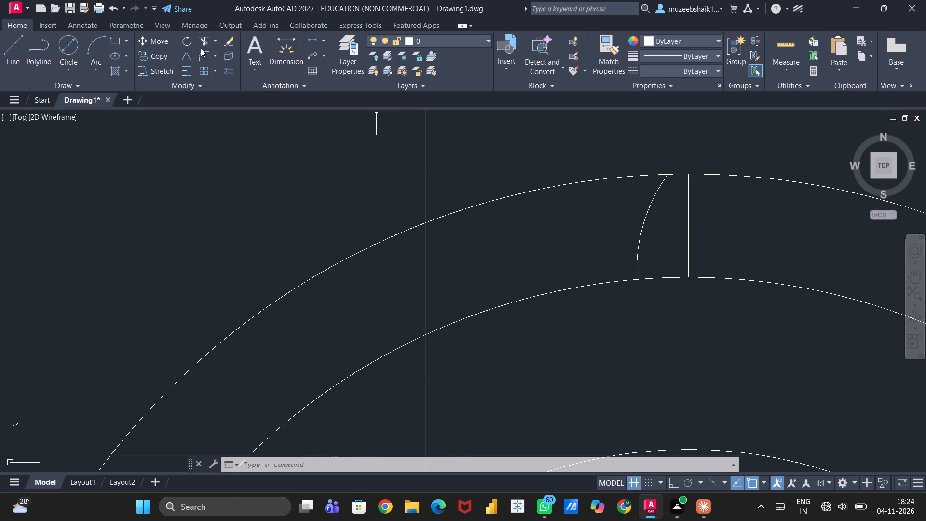
Draw a three-point arc from the outer circle, just right of the short vertical line, through the middle circle, ending inside it.
click(100, 45)
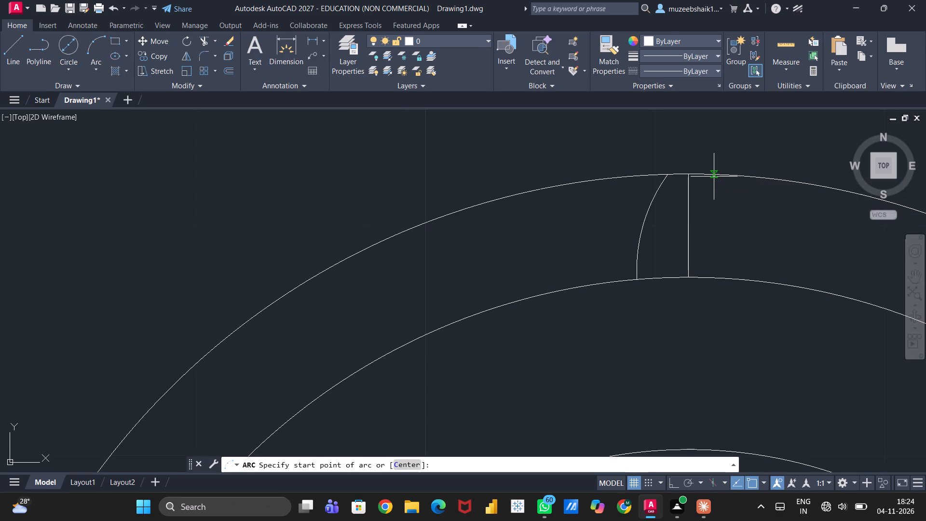
click(714, 177)
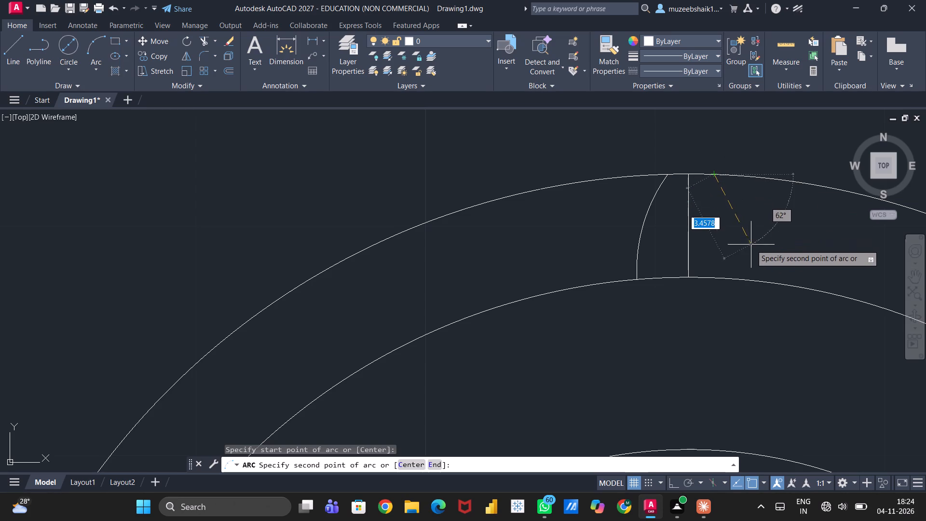
click(749, 281)
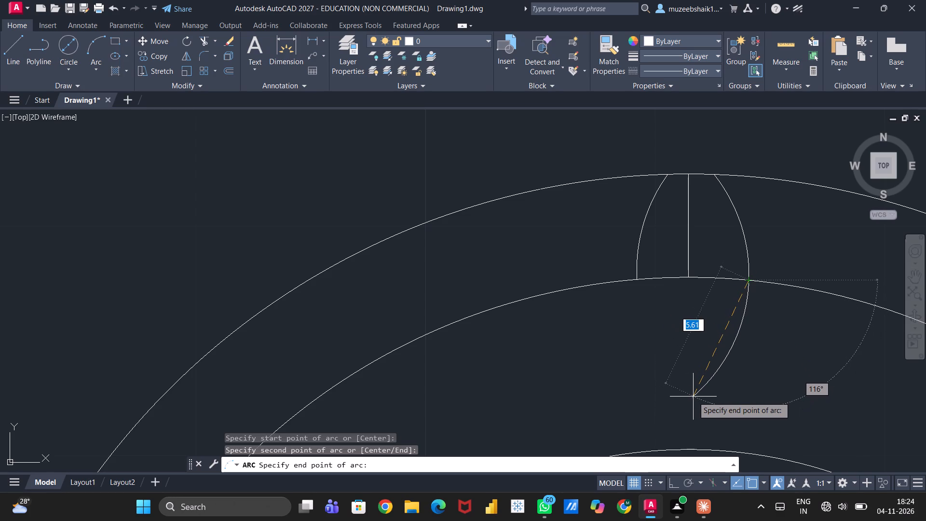
click(693, 397)
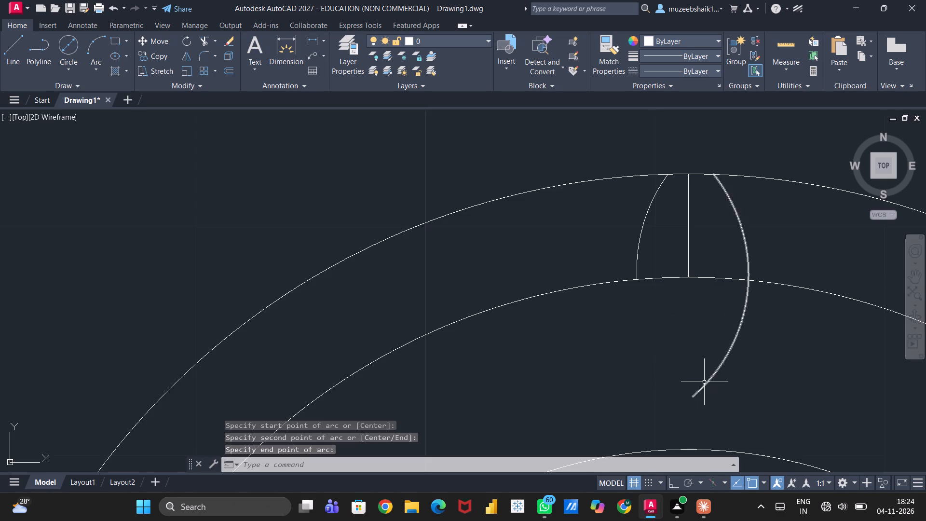
click(706, 388)
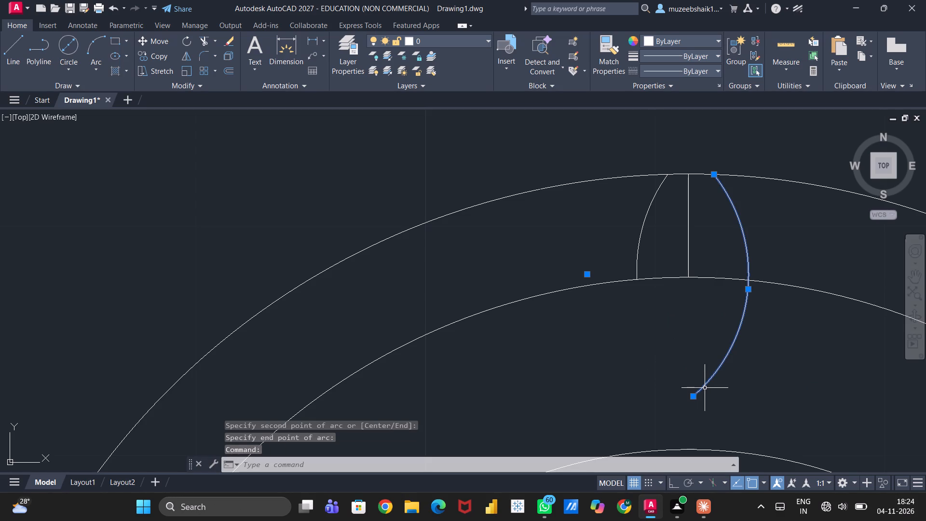
key(Escape)
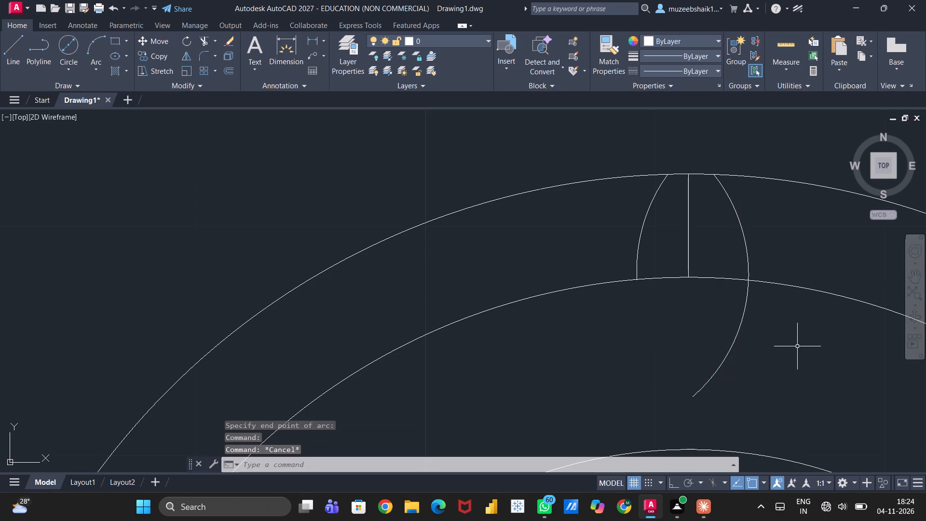
Trim the right arc's tail inside the middle circle and remove the remaining left arc.
key(t)
key(r)
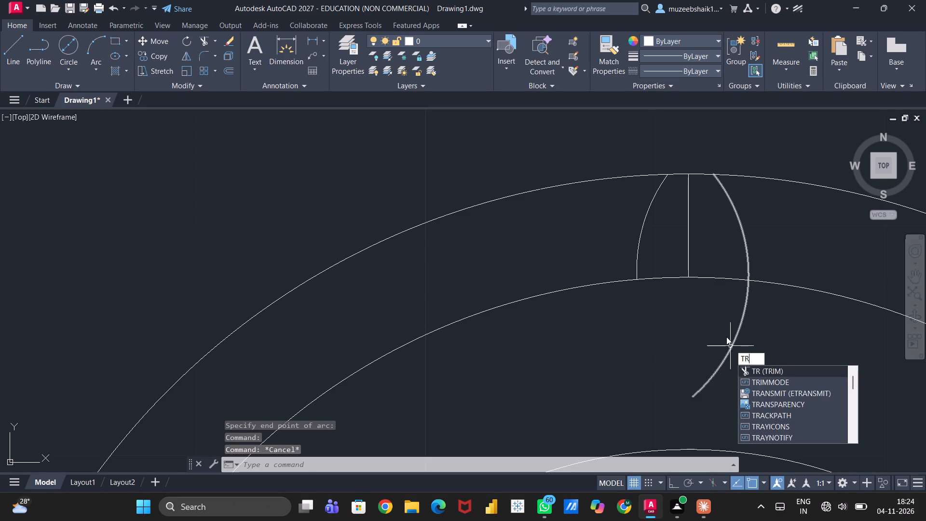
key(Return)
click(736, 337)
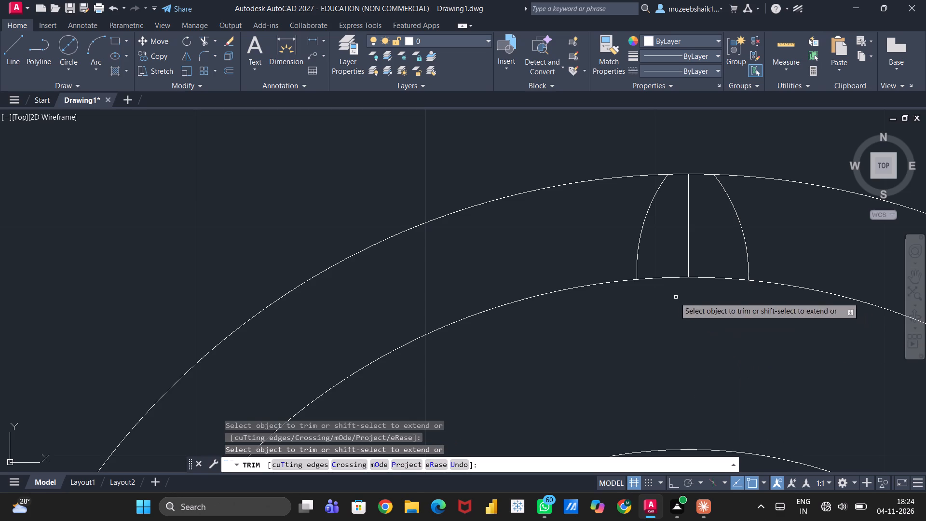
click(638, 254)
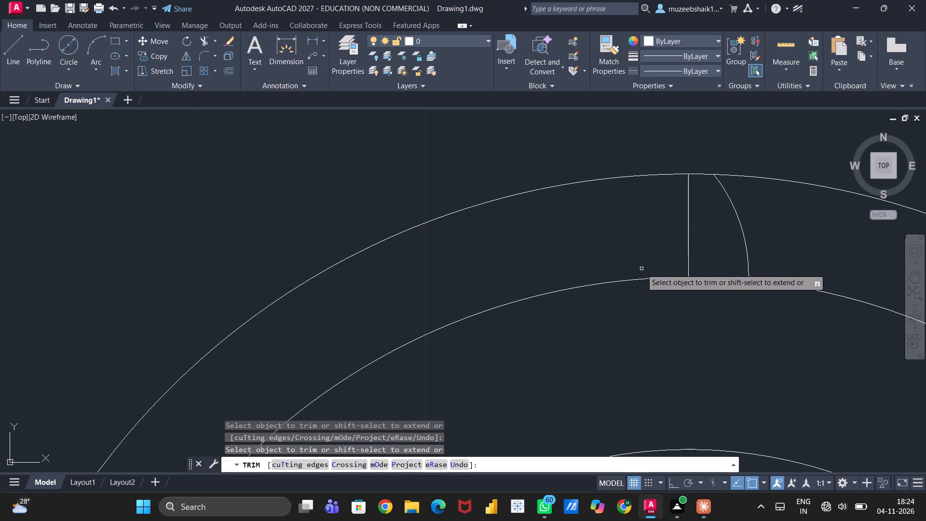
key(Escape)
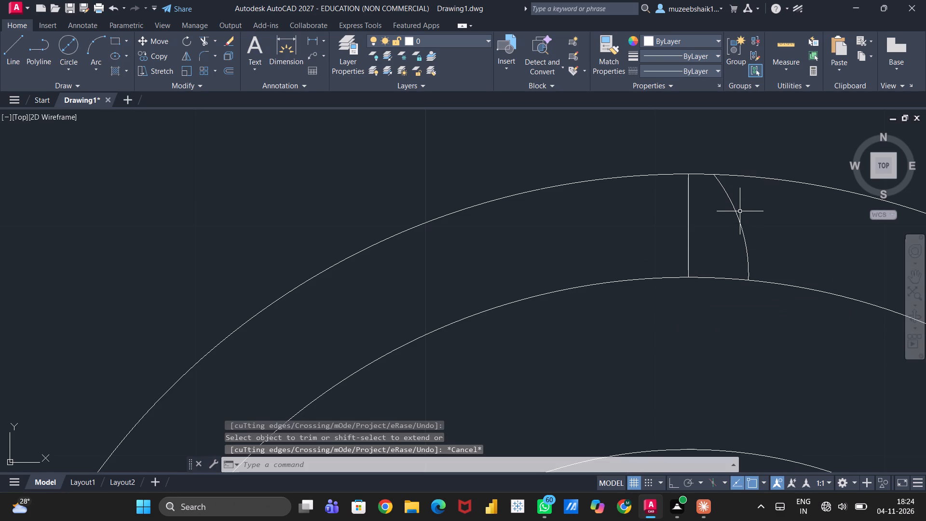
Mirror the right flank arc about the short vertical line, keeping the source arc.
click(737, 212)
text(mi)
key(Return)
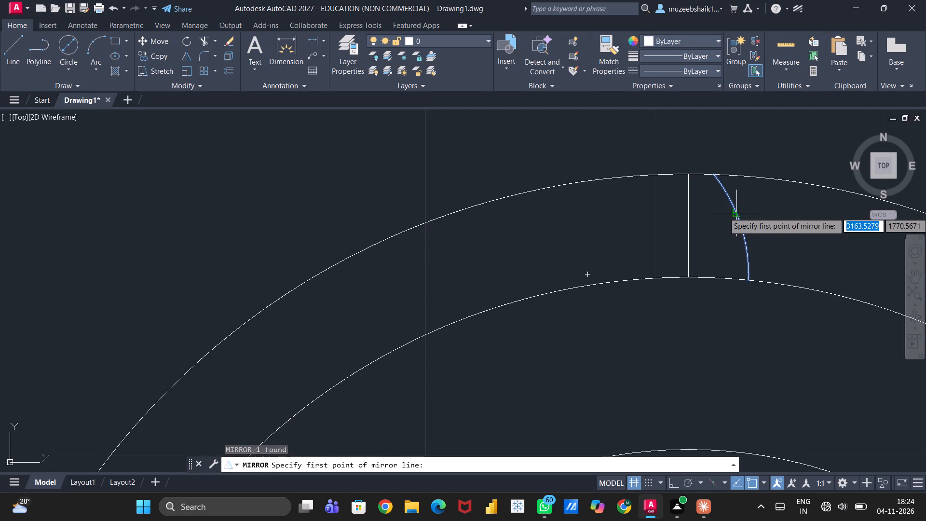
click(686, 281)
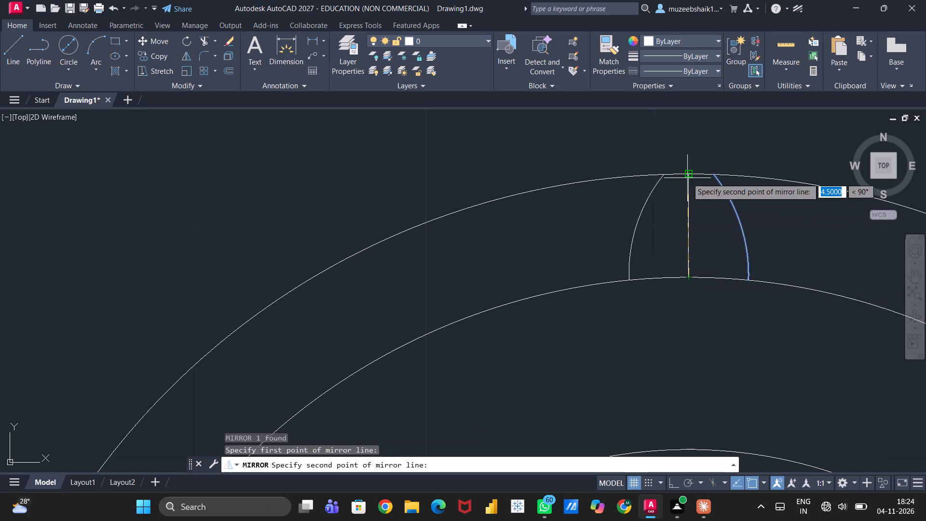
double_click(688, 174)
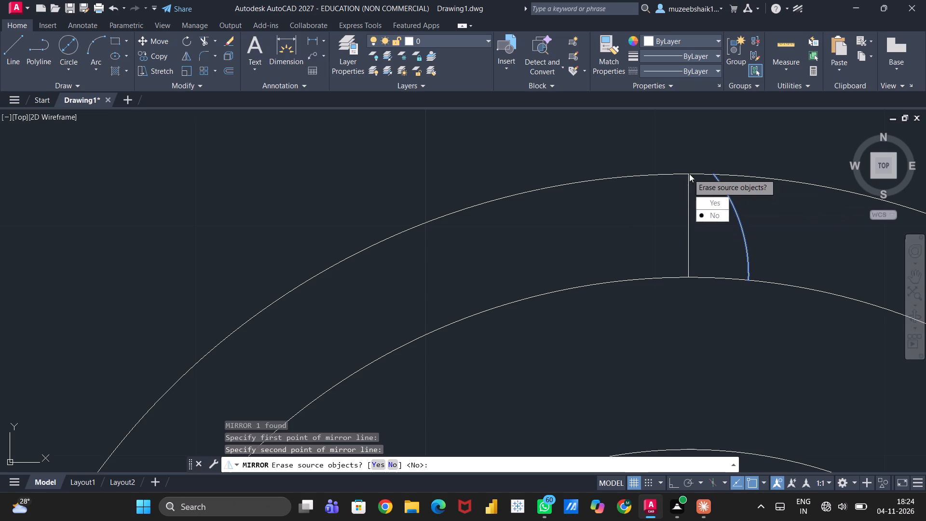
drag(706, 217, 688, 174)
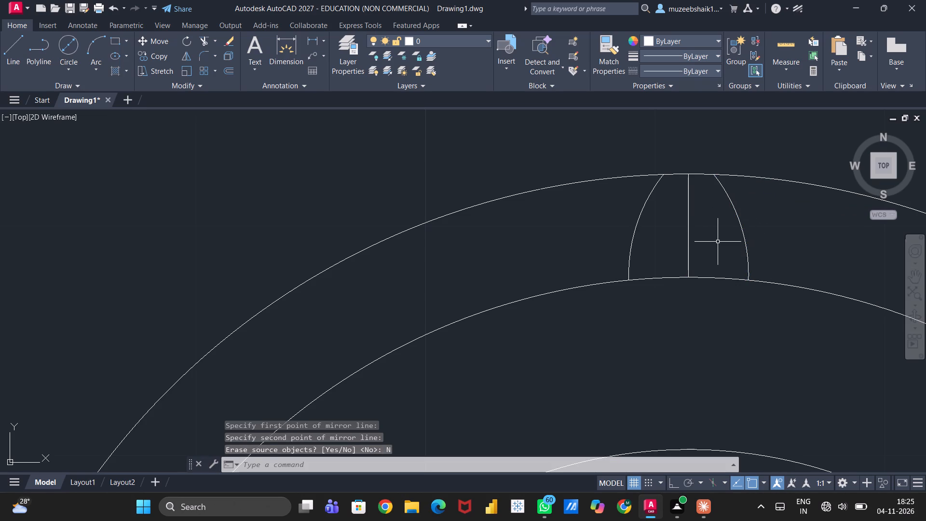
Trim away the vertical centre line, the outer circle beyond the tooth tip, and the middle circle's segment between the two flanks.
text(tr)
key(Return)
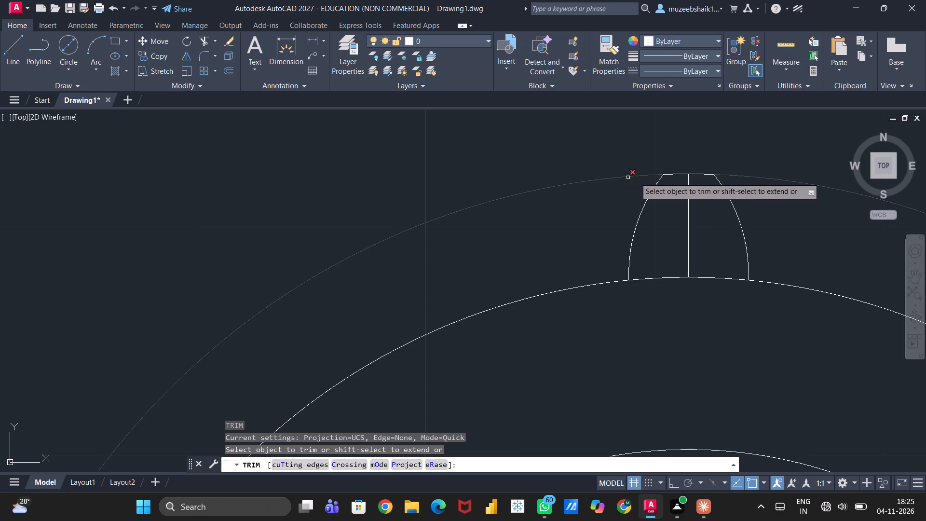
click(688, 237)
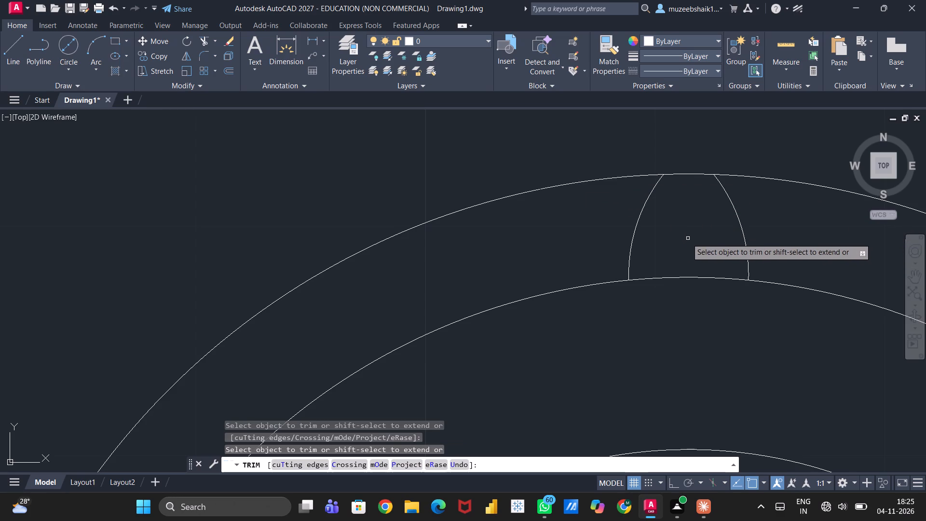
click(586, 179)
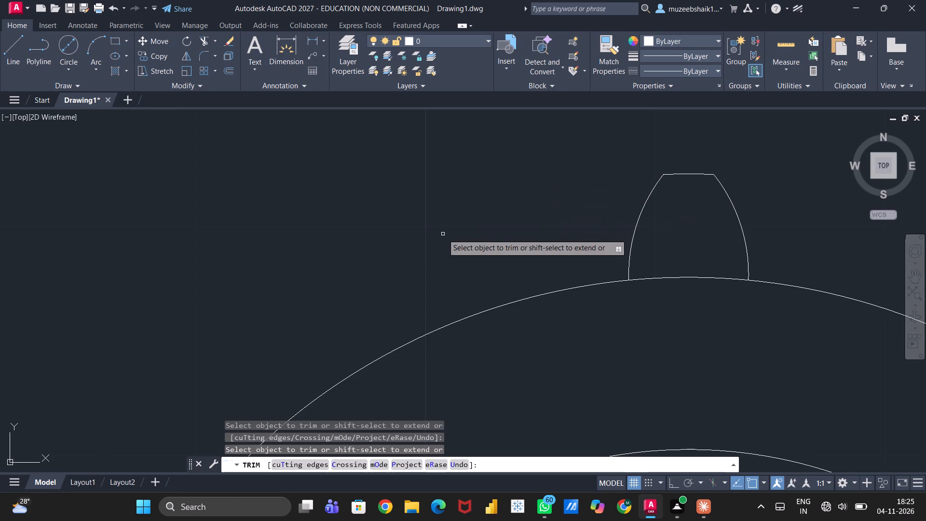
click(681, 277)
key(Escape)
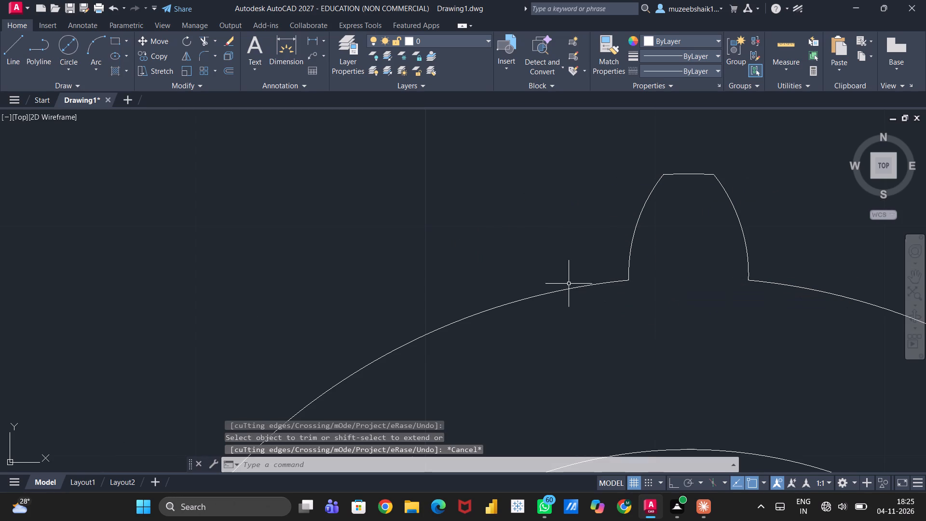
Create a polar array of the tooth's two flank arcs and tip, with 20 items about the circles' common centre.
scroll(517, 302, down, 3)
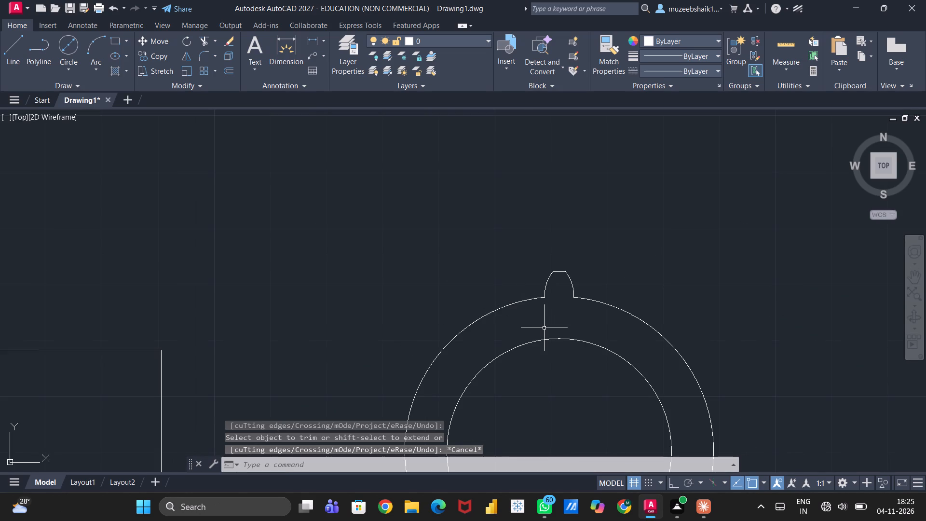
scroll(544, 329, down, 5)
scroll(552, 354, up, 1)
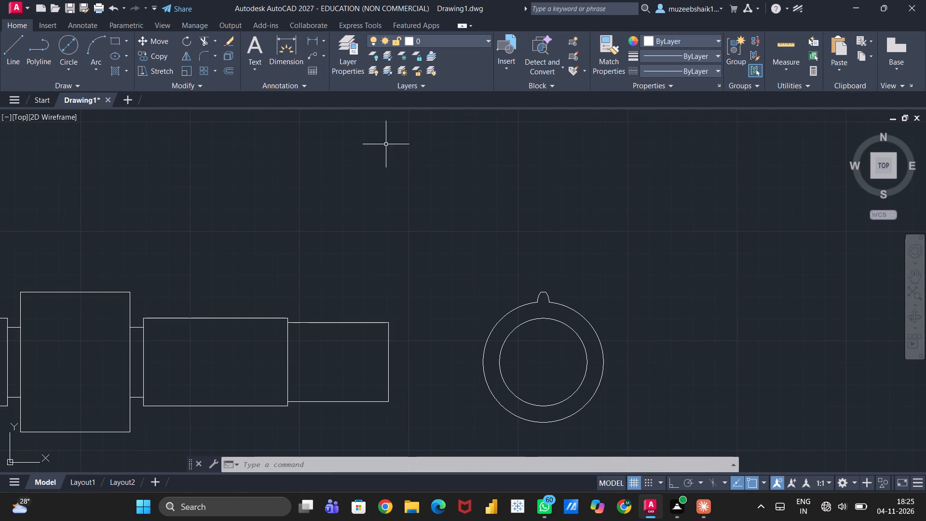
text(ar)
key(Return)
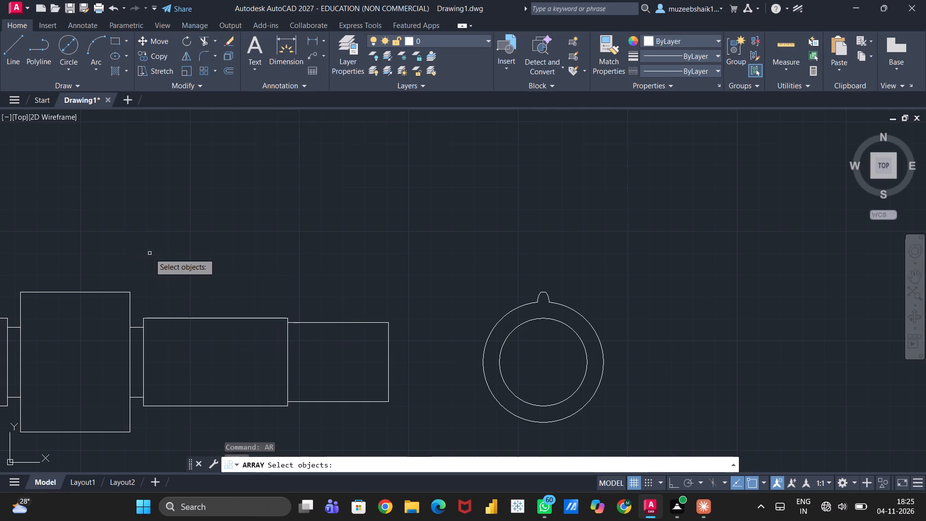
click(539, 295)
scroll(542, 294, up, 2)
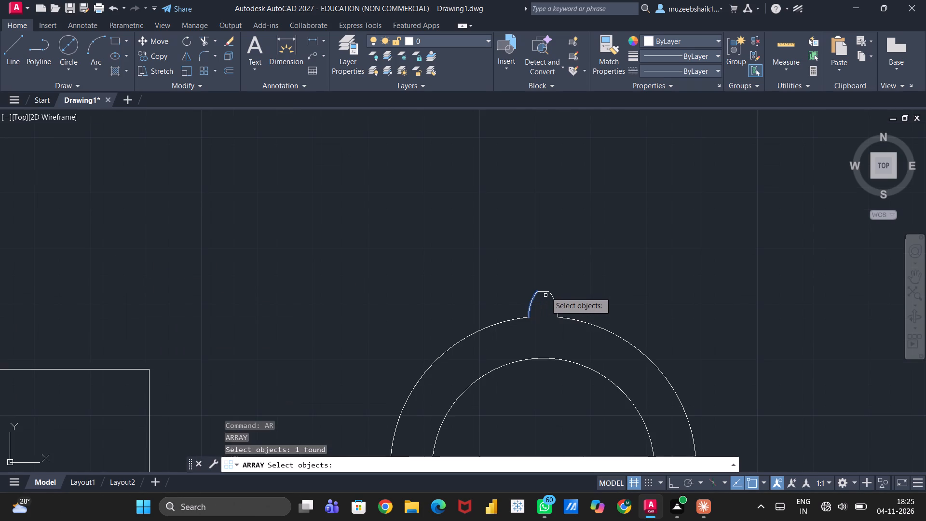
click(544, 292)
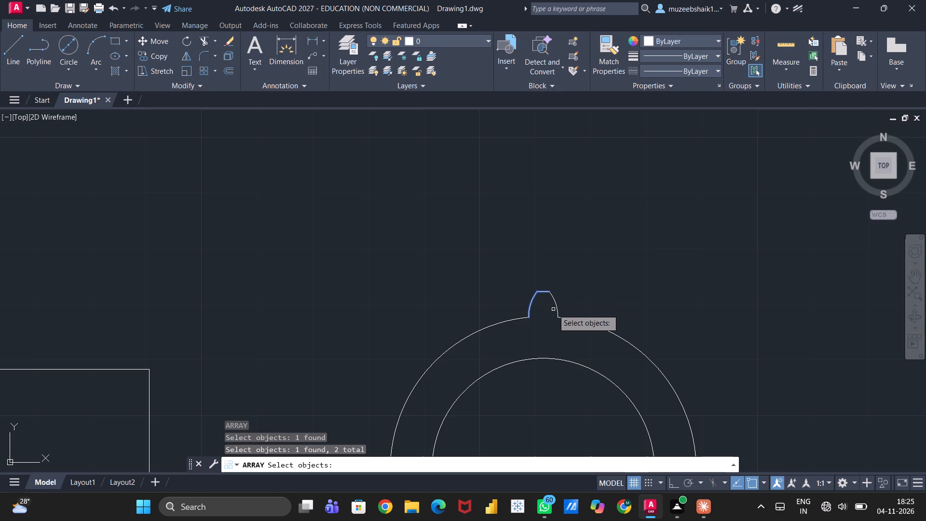
click(559, 309)
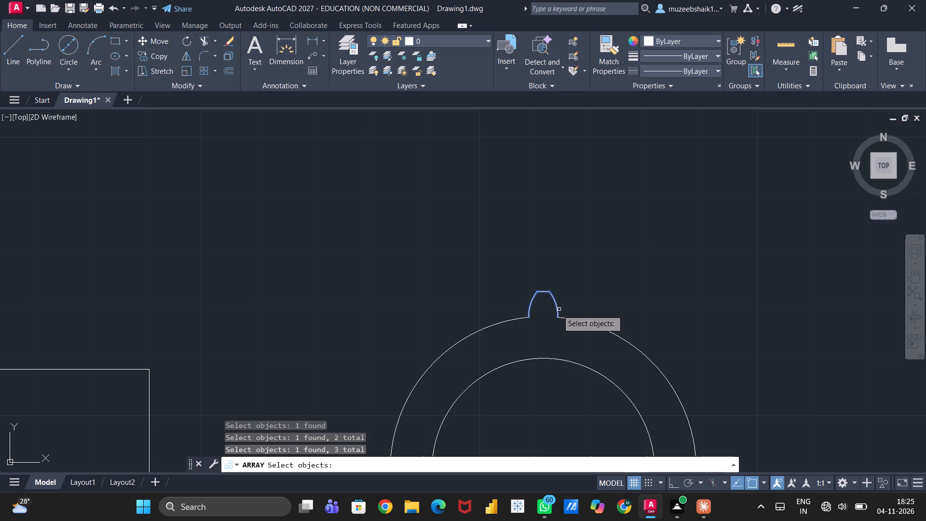
scroll(523, 384, down, 1)
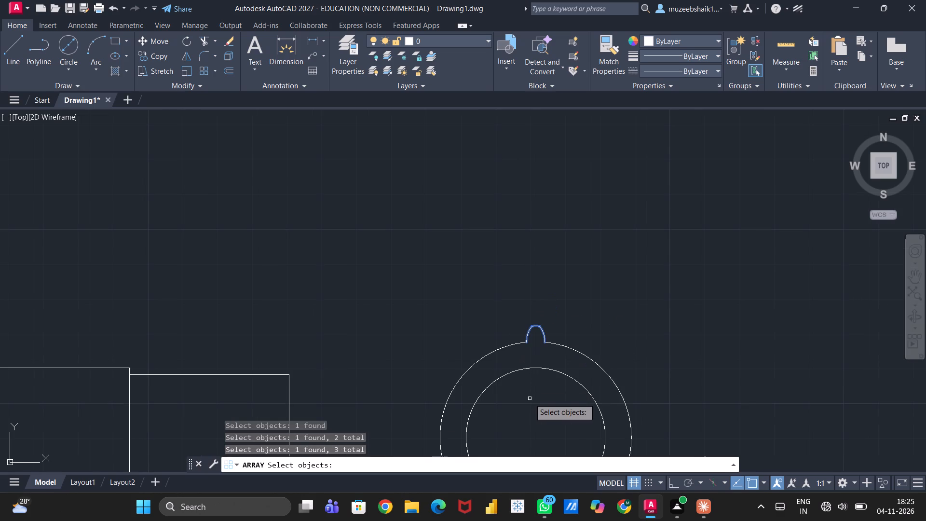
middle_drag(530, 398, 593, 276)
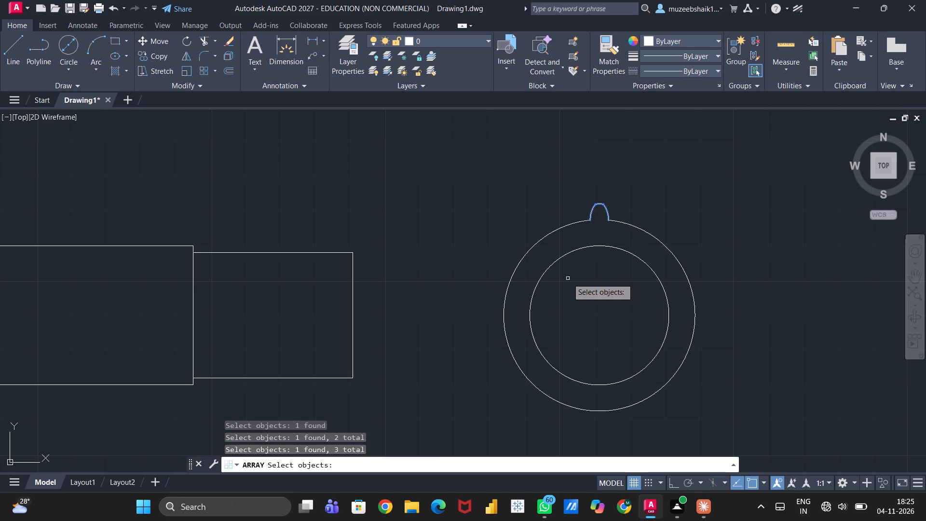
key(Return)
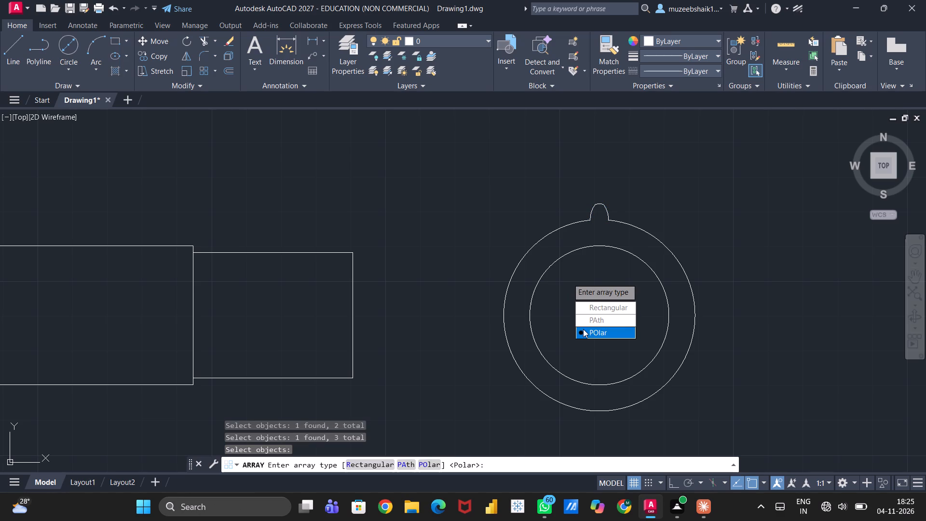
drag(583, 329, 568, 278)
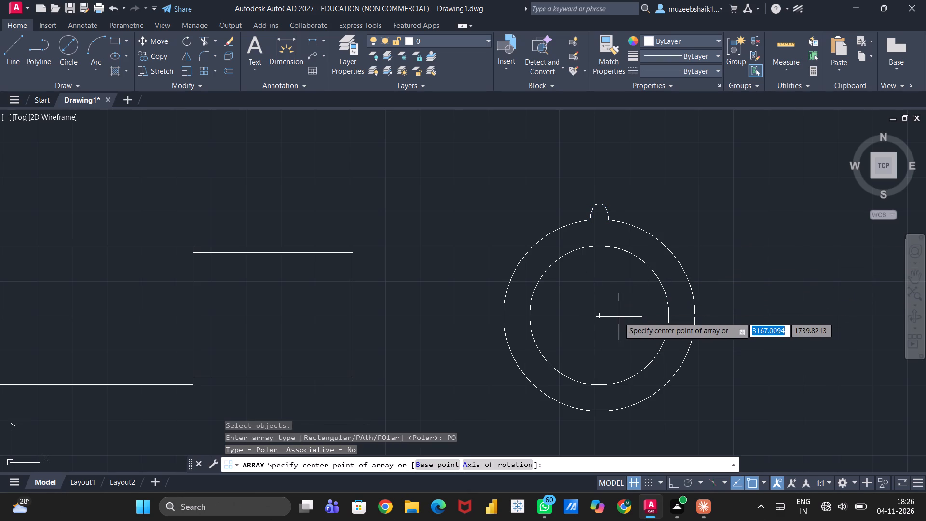
click(602, 317)
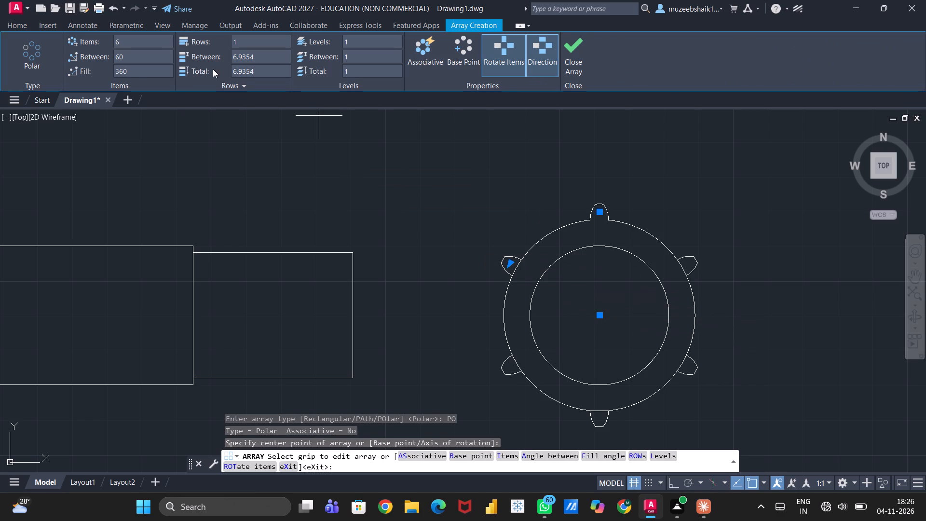
click(150, 40)
text(20)
key(Return)
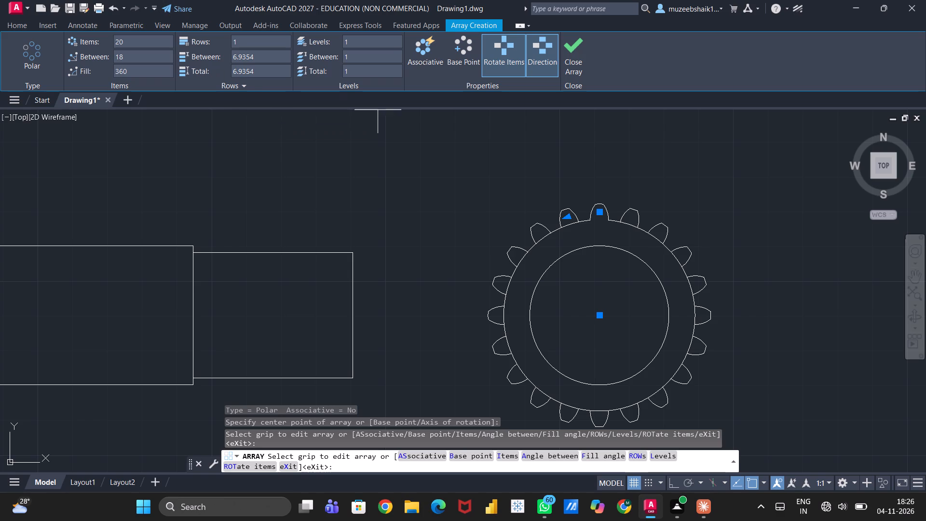
click(574, 47)
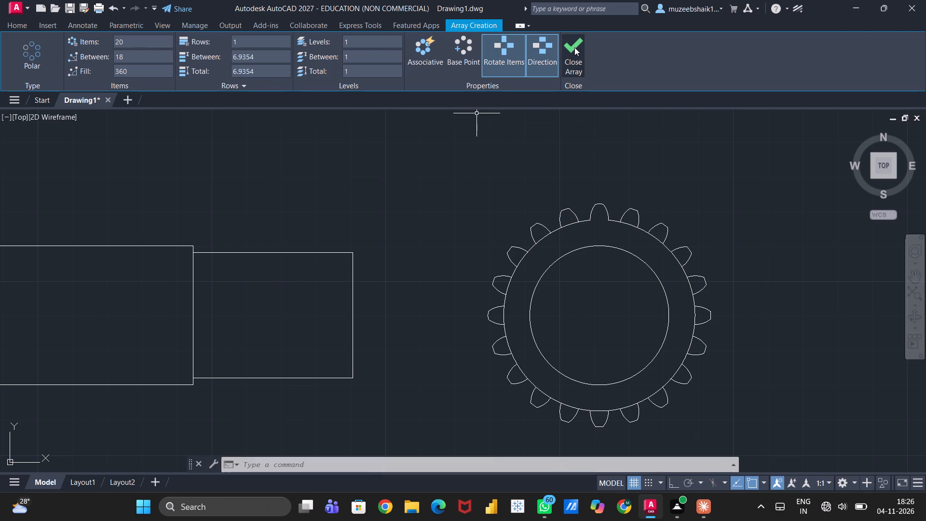
Trim the root circle beneath the three teeth left of the top tooth and the two teeth right of it.
scroll(600, 237, up, 3)
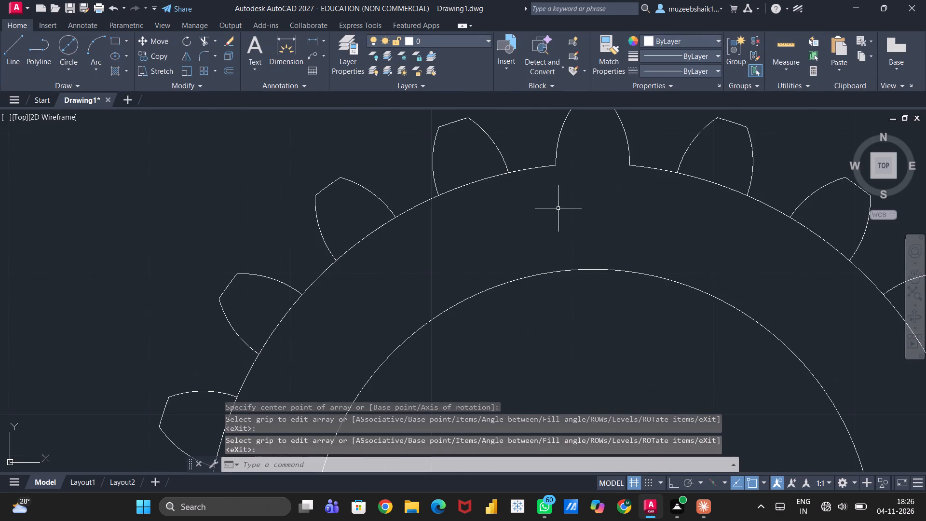
key(t)
key(r)
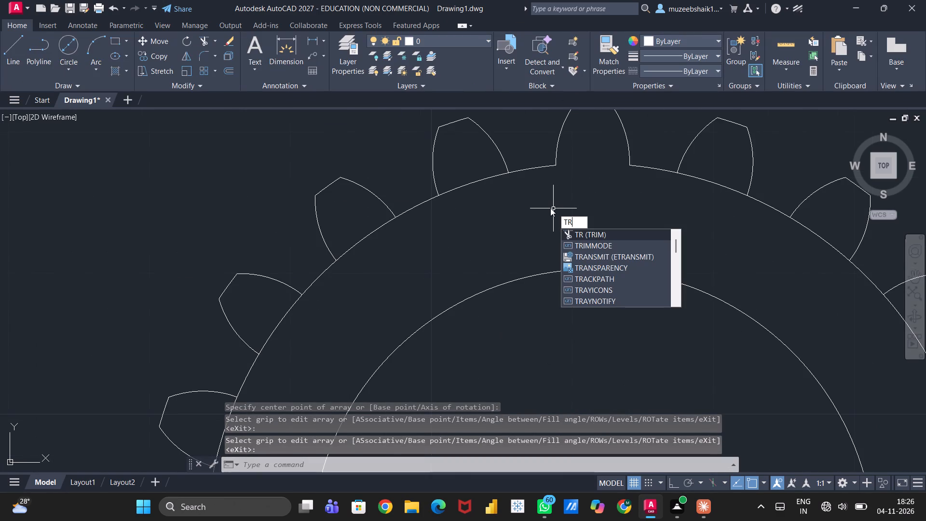
key(Return)
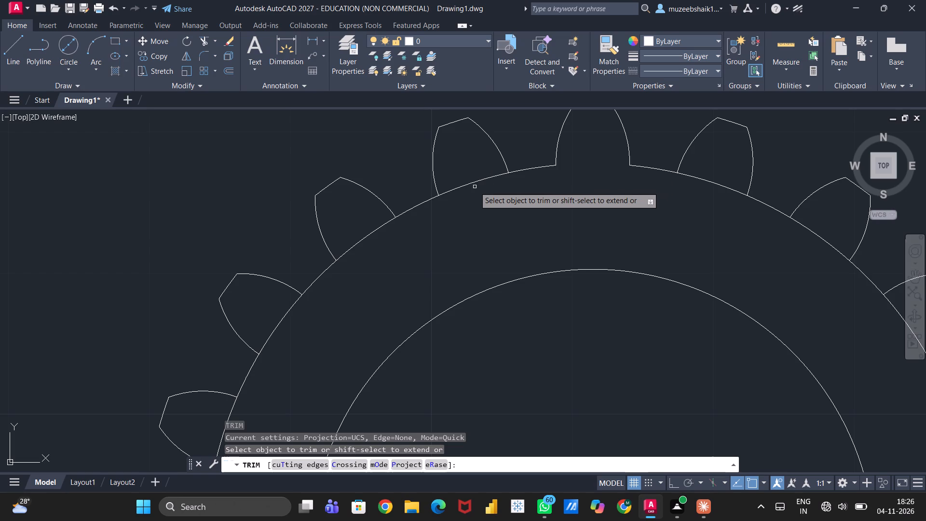
click(466, 186)
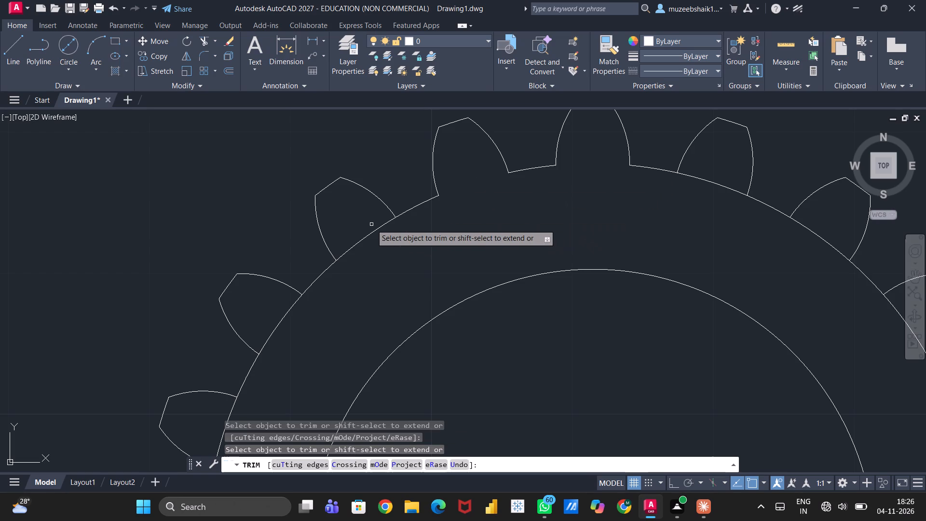
drag(370, 224, 376, 236)
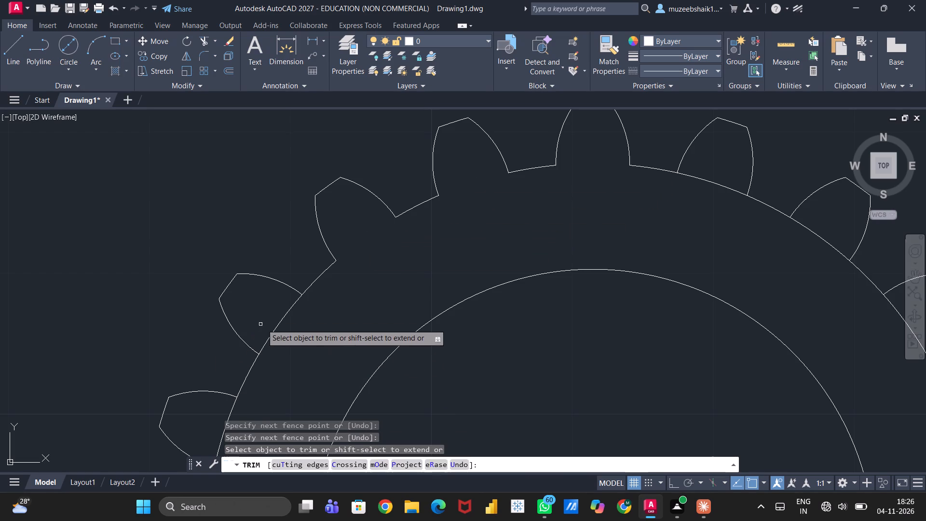
drag(266, 323, 295, 329)
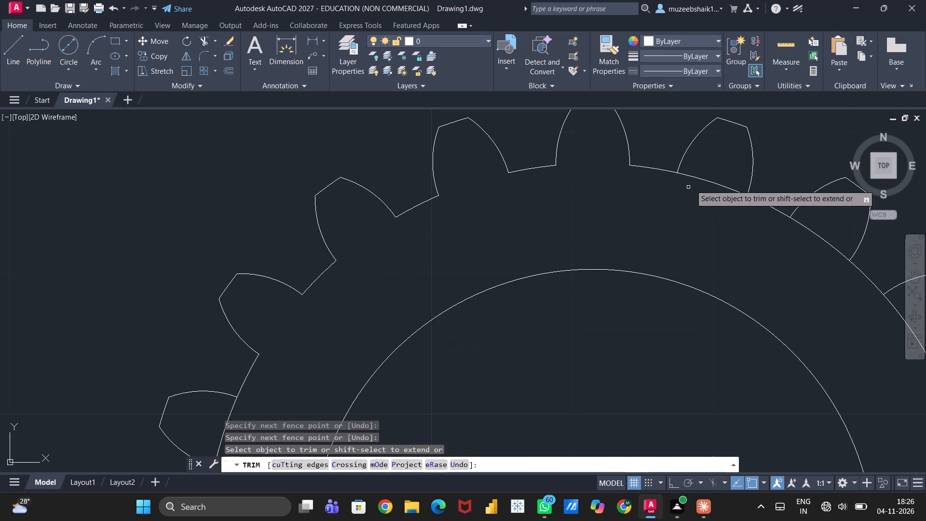
drag(699, 169, 697, 201)
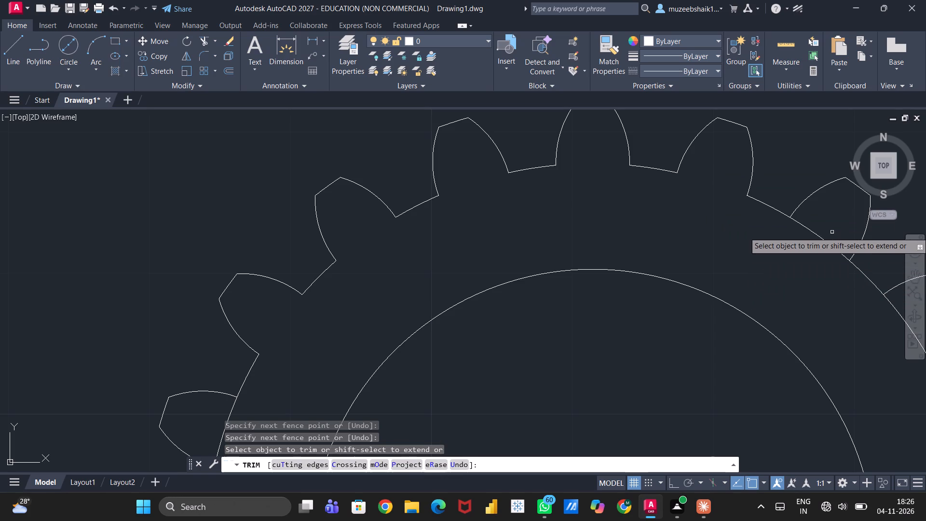
drag(830, 228, 811, 238)
Trim the root circle beneath the leftmost tooth, the tooth just above it and the two teeth just below it.
scroll(798, 242, down, 2)
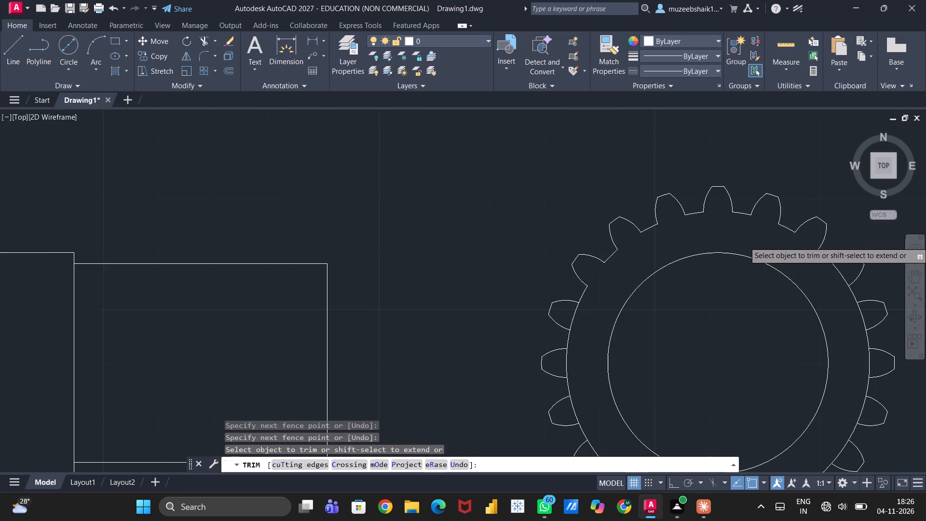
scroll(584, 335, up, 1)
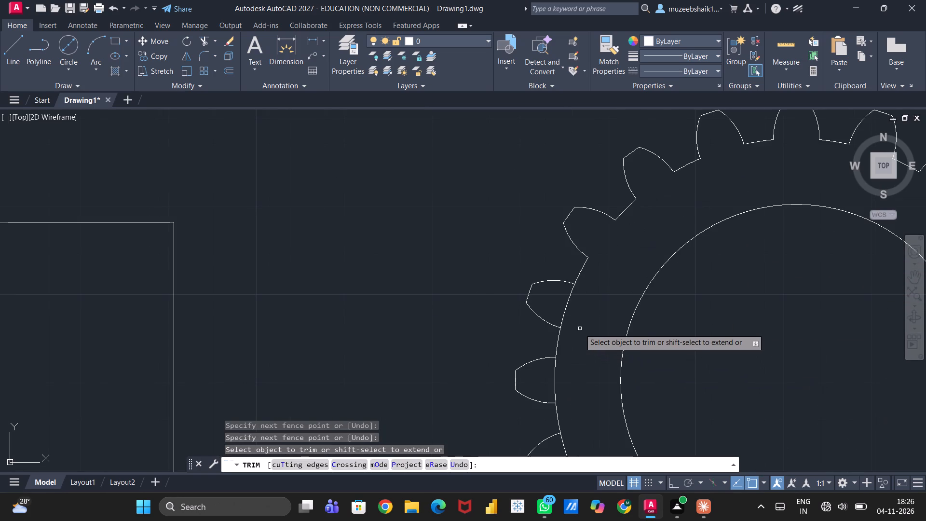
drag(561, 308, 573, 308)
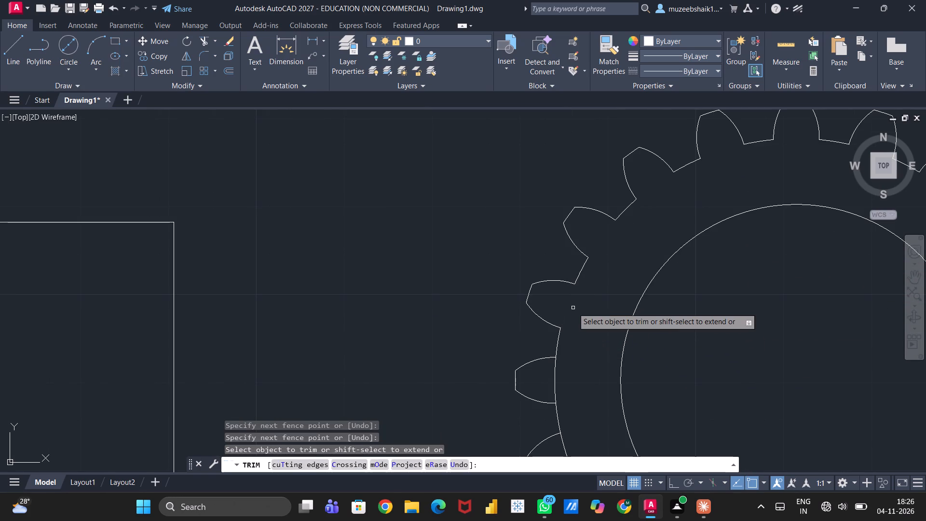
drag(546, 383, 563, 383)
scroll(563, 383, down, 2)
scroll(584, 428, up, 2)
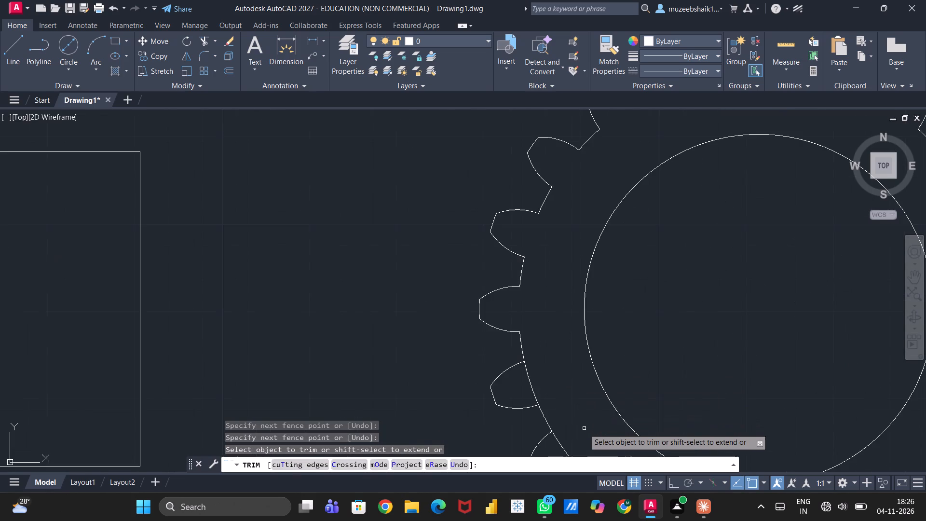
scroll(584, 423, down, 2)
middle_drag(584, 423, 595, 321)
middle_click(595, 321)
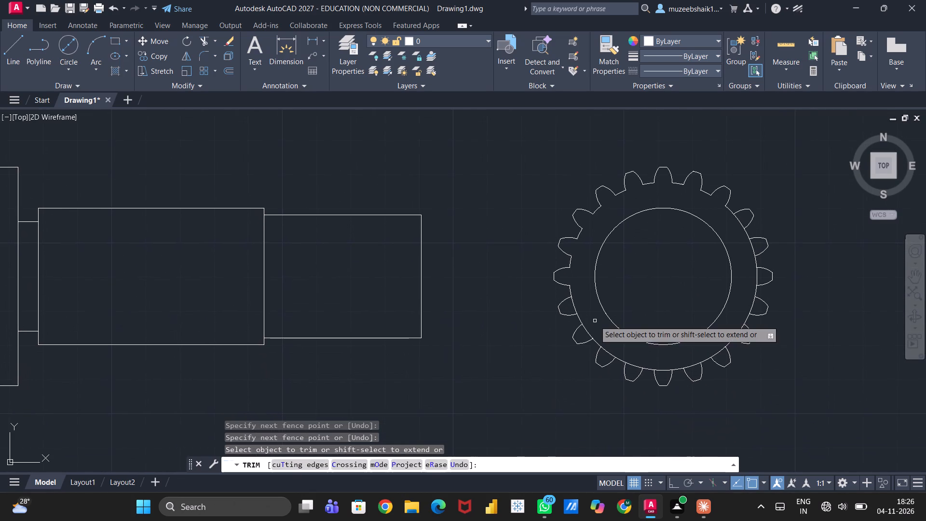
scroll(595, 321, up, 2)
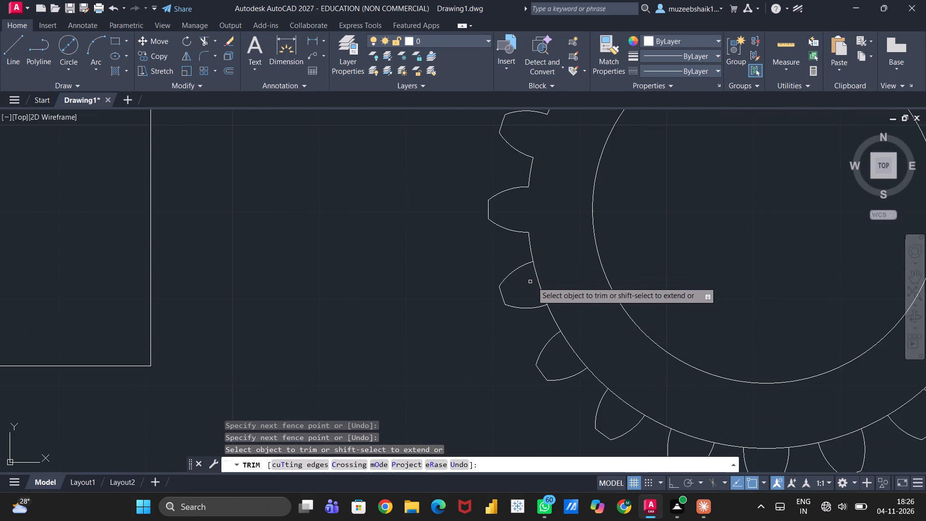
drag(531, 285, 545, 284)
click(545, 284)
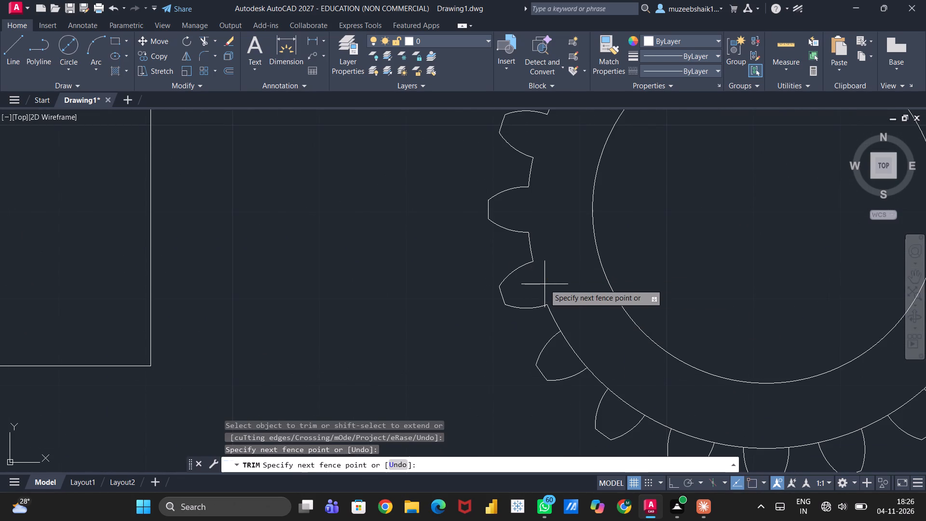
click(589, 334)
drag(577, 339, 562, 351)
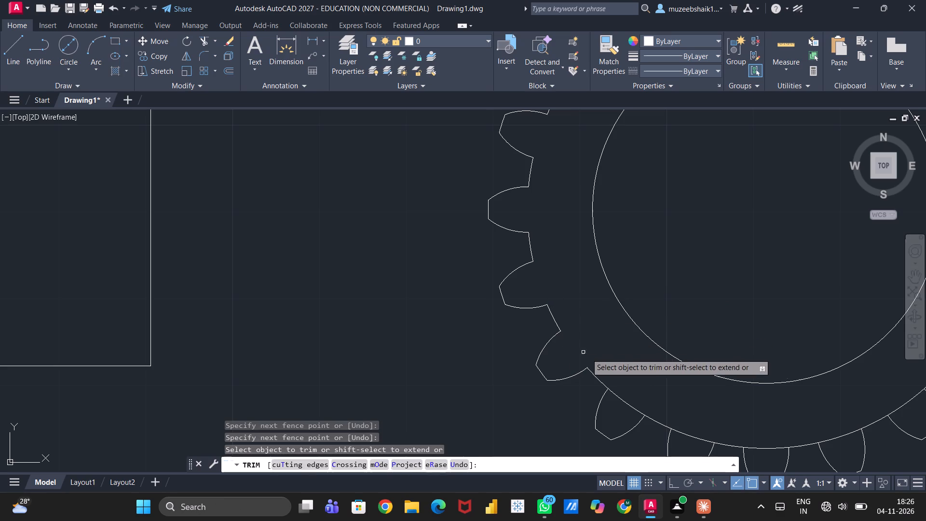
Trim the root circle beneath the bottom tooth, the two teeth left of it and the one right of it.
drag(623, 385, 617, 409)
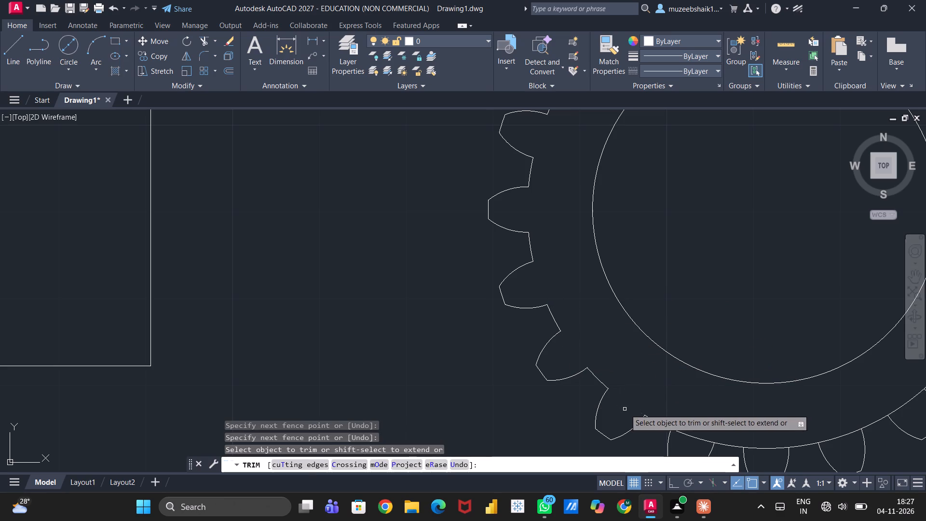
drag(684, 421, 684, 438)
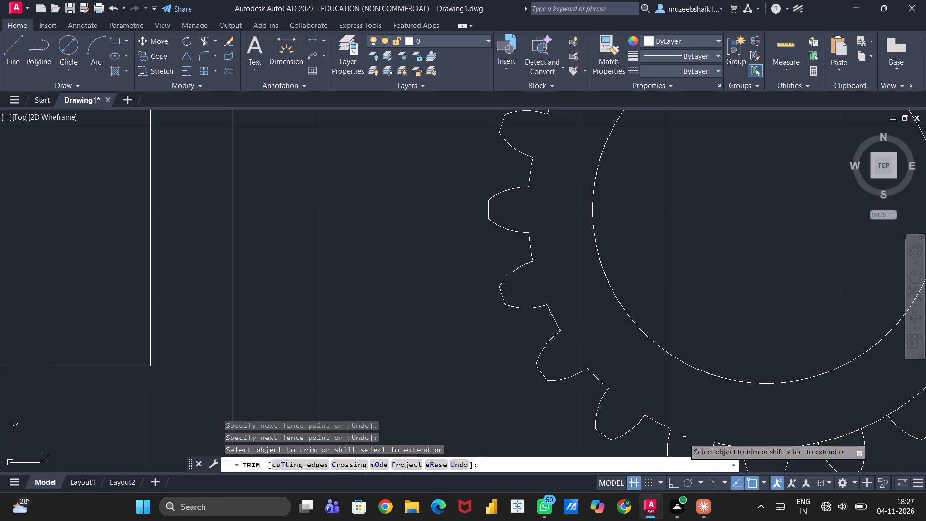
drag(764, 436, 761, 458)
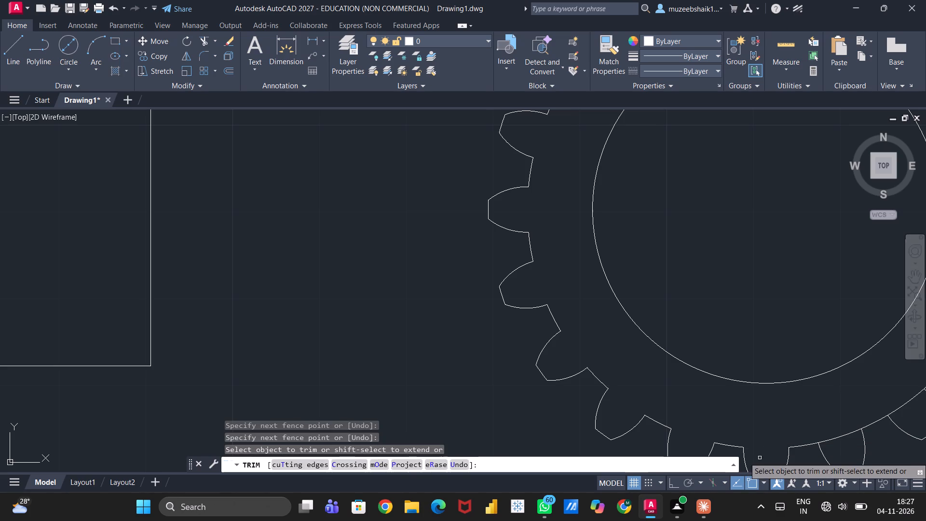
drag(832, 427, 859, 463)
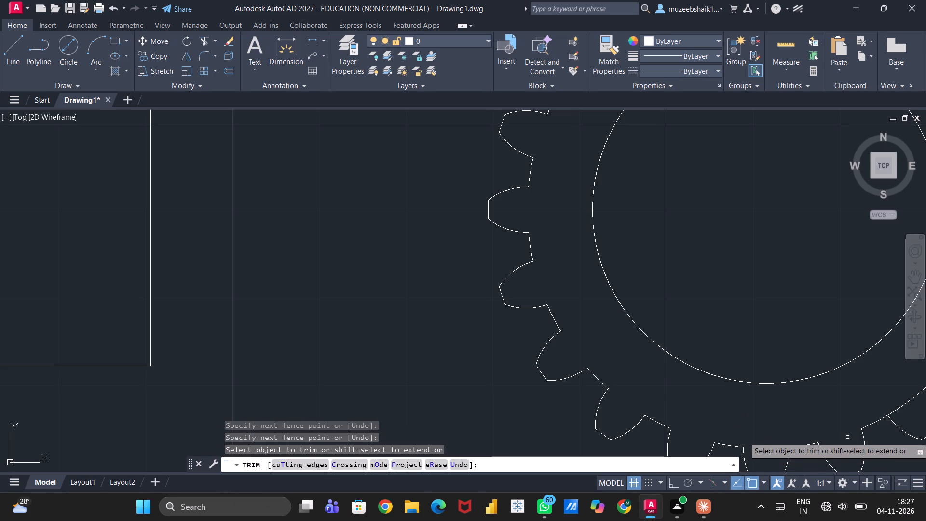
Trim the root circle beneath the rightmost tooth and the three teeth just below it on the gear's lower right.
scroll(835, 389, down, 4)
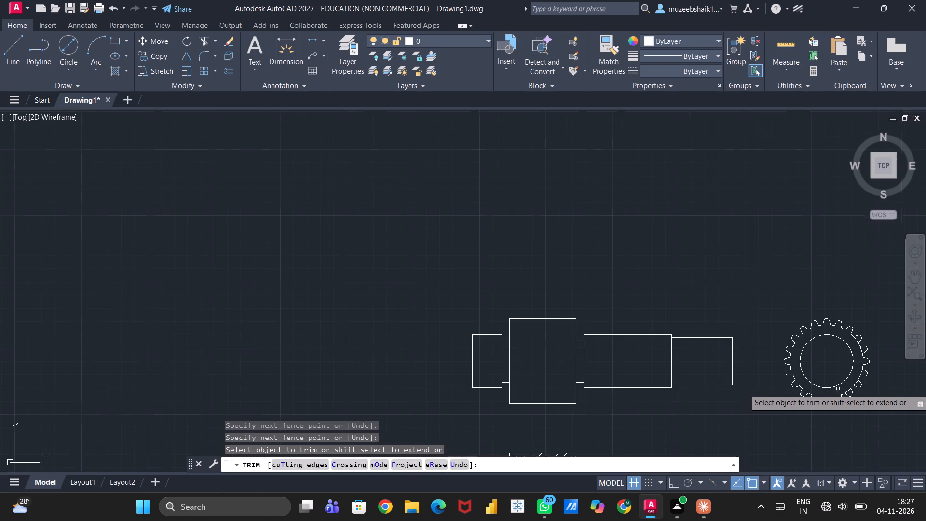
scroll(868, 379, up, 4)
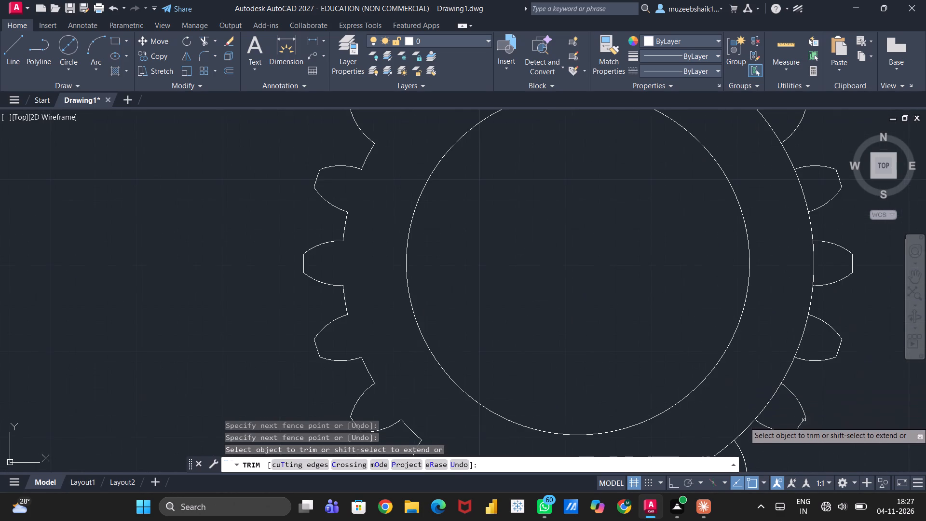
scroll(757, 433, down, 1)
middle_drag(756, 433, 761, 431)
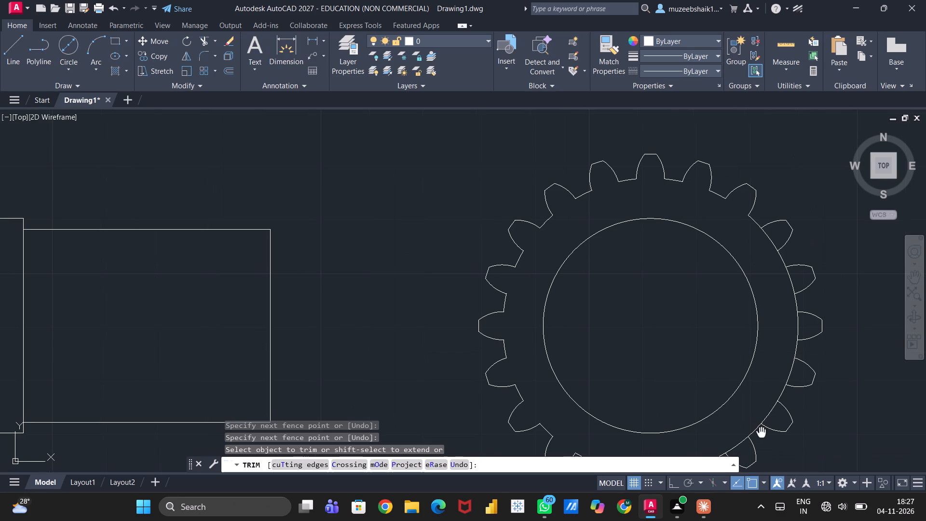
middle_drag(761, 431, 772, 338)
drag(744, 343, 755, 355)
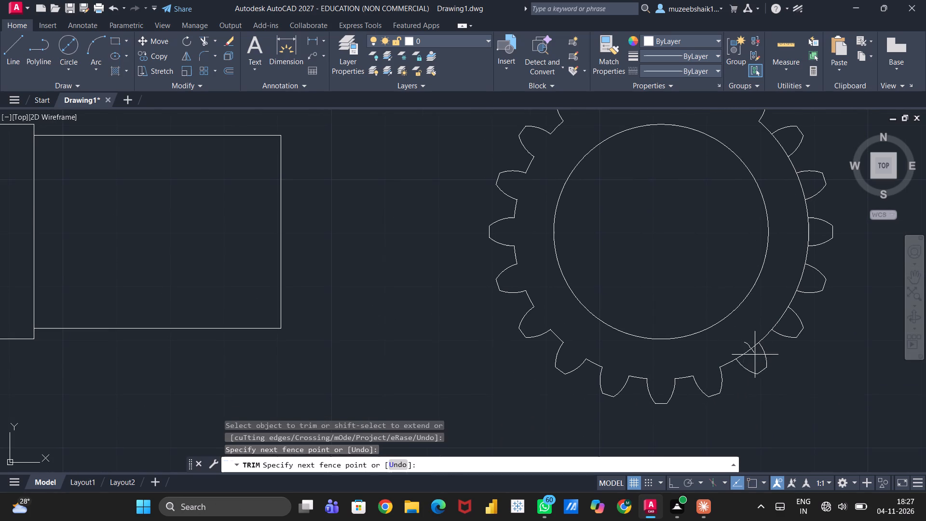
drag(755, 355, 758, 358)
drag(777, 315, 788, 323)
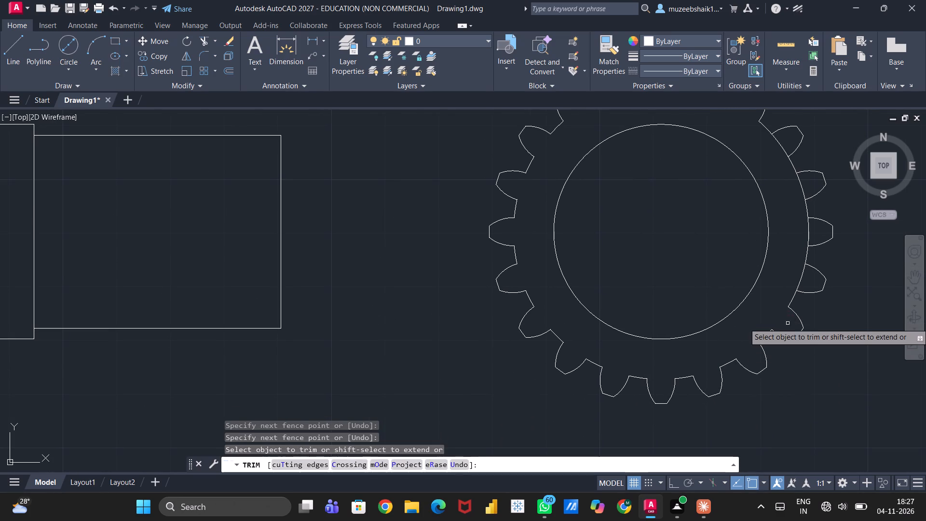
click(799, 280)
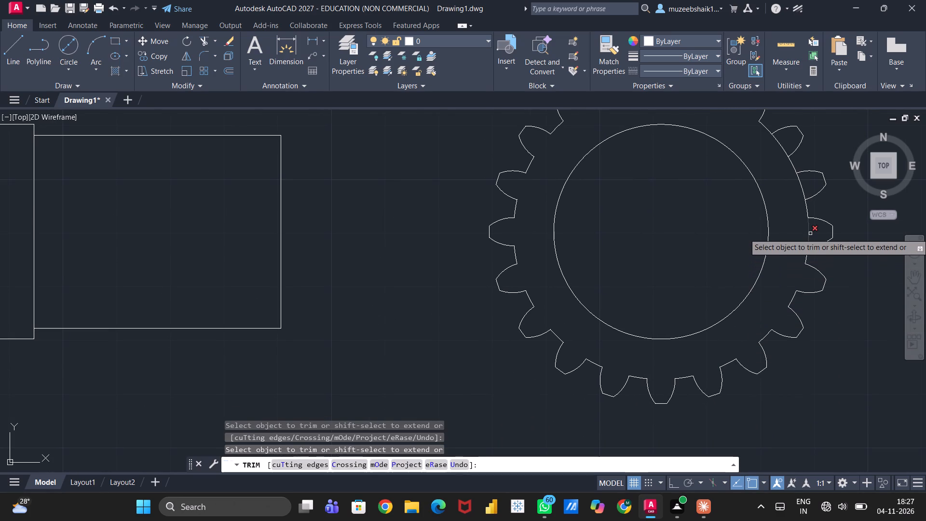
click(810, 233)
Trim the root circle beneath the two teeth just above the rightmost tooth and finish trimming.
scroll(807, 231, down, 2)
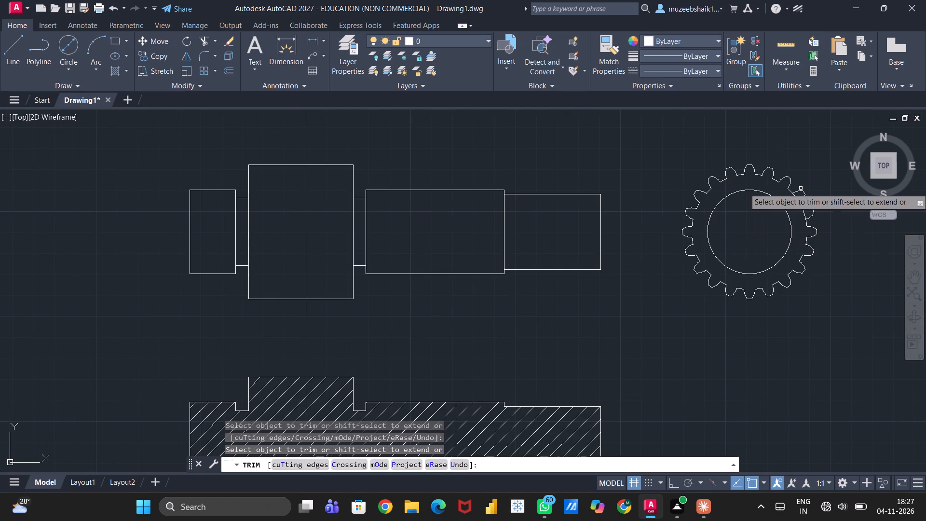
scroll(800, 189, up, 2)
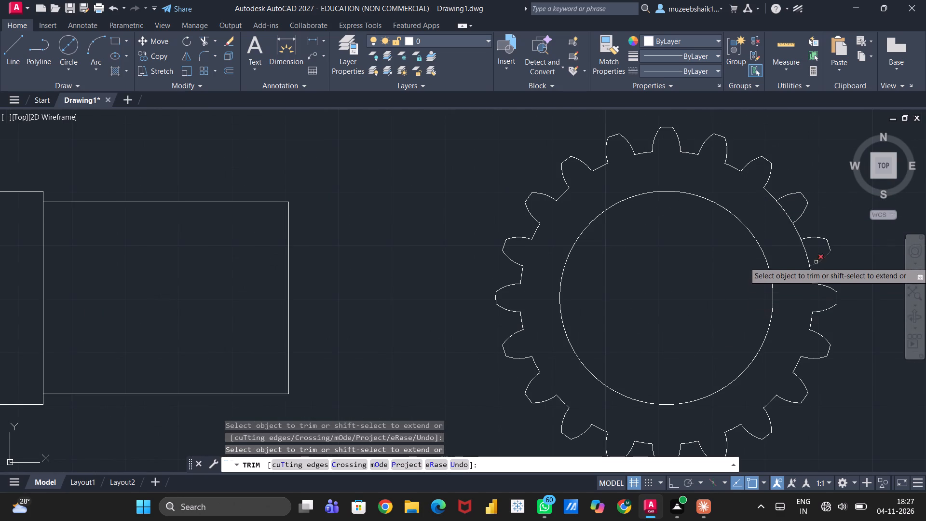
click(807, 258)
click(791, 215)
click(787, 215)
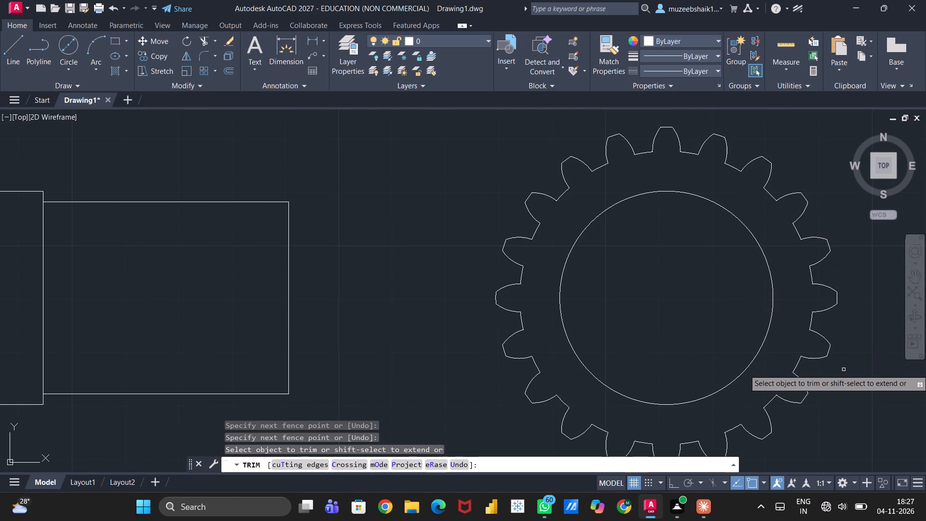
key(Escape)
Draw a horizontal centre line about 226 units long through the front view, extending past both shaft ends, with Ortho on.
scroll(709, 339, down, 2)
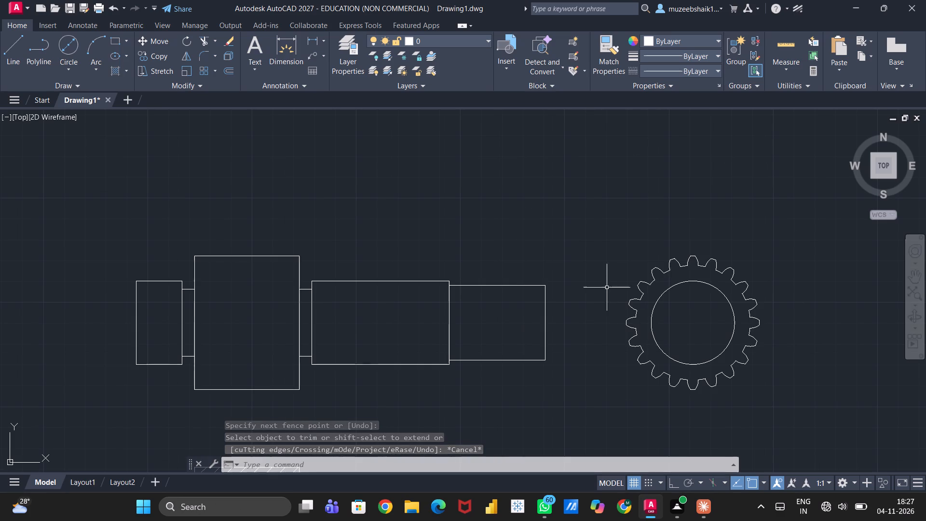
scroll(686, 284, up, 1)
scroll(676, 285, down, 2)
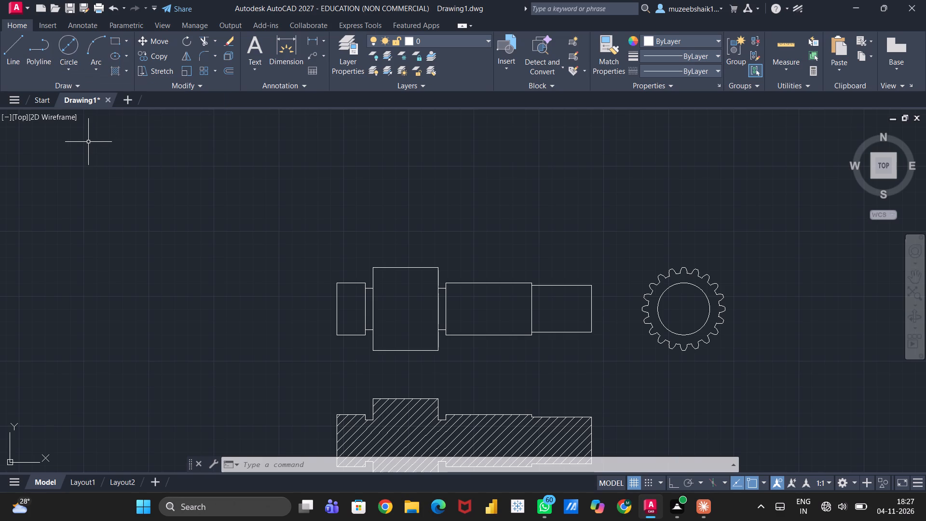
click(6, 38)
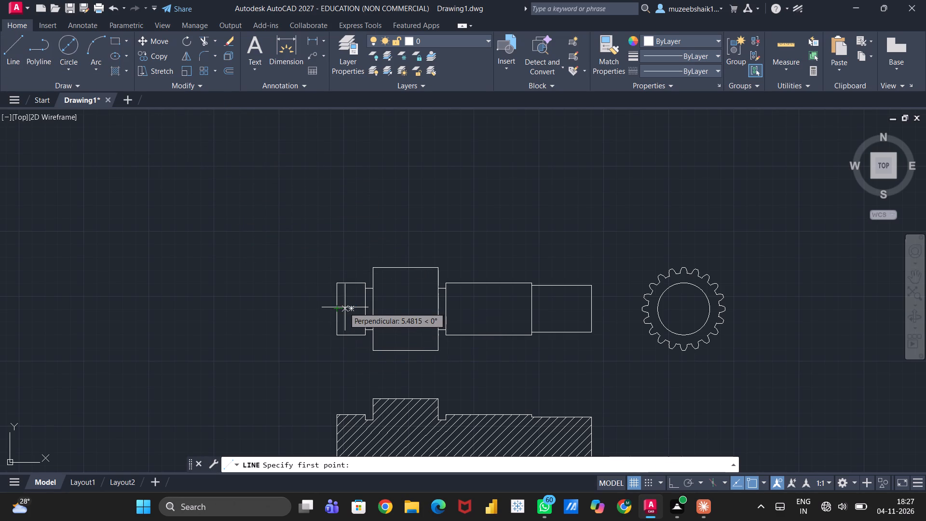
click(316, 311)
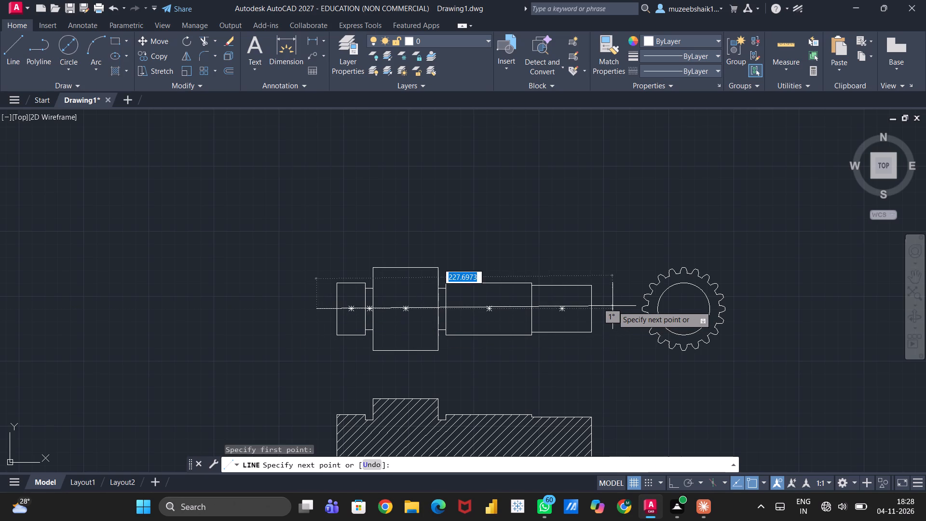
click(677, 479)
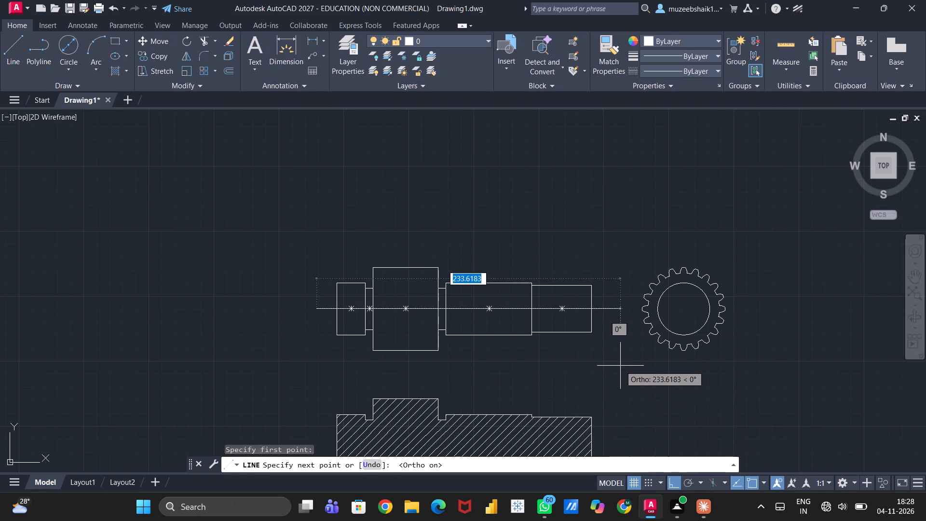
click(610, 324)
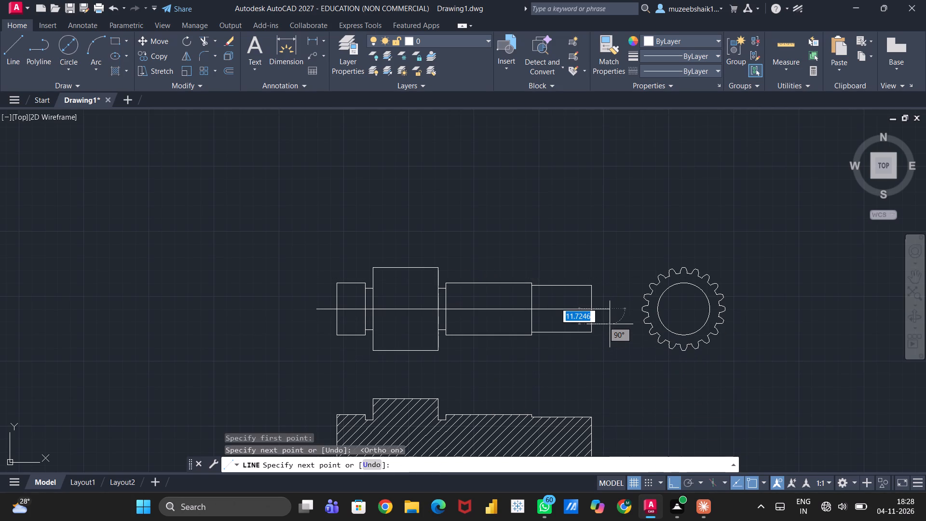
key(Escape)
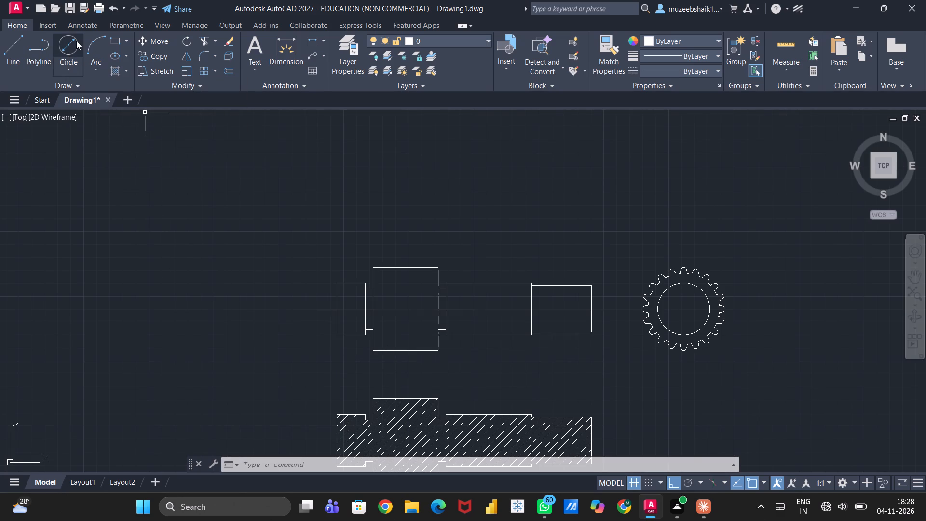
Draw a circle of radius 5 on the centre line at the middle of the front view's rightmost shaft section.
click(74, 58)
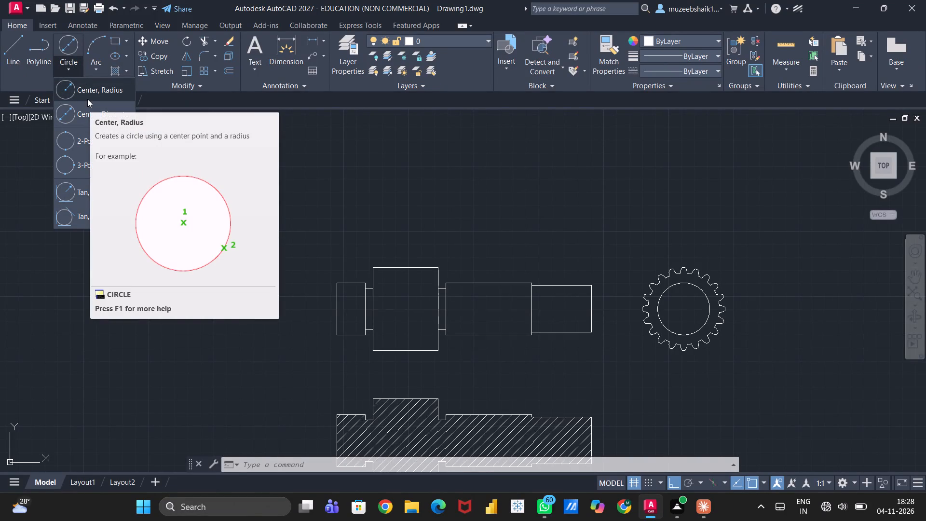
click(87, 99)
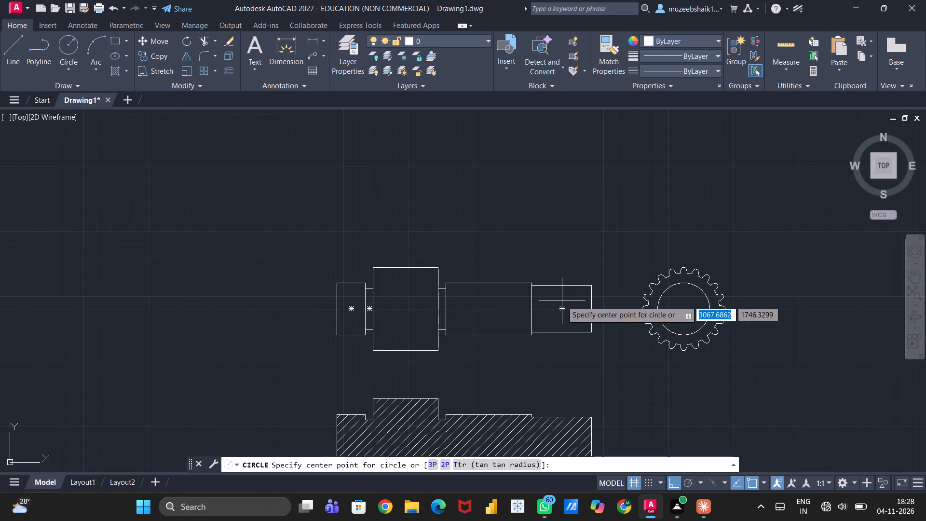
click(561, 308)
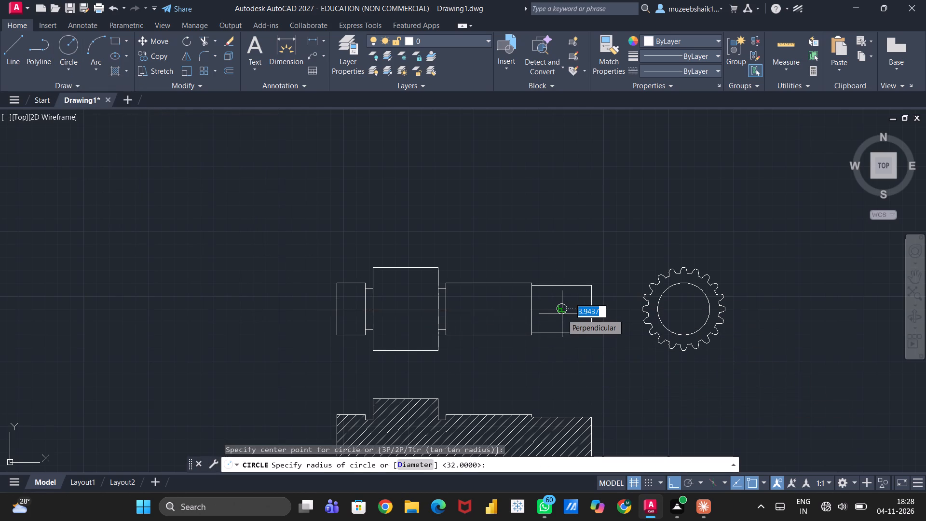
key(5)
key(Return)
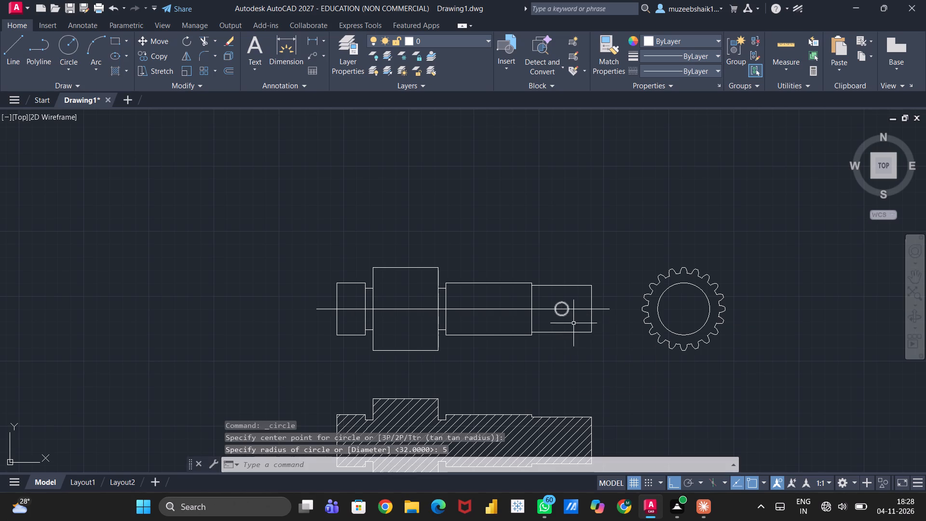
Copy the radius 5 circle 12 units to the right along the centre line, using its centre as base point.
click(561, 315)
key(c)
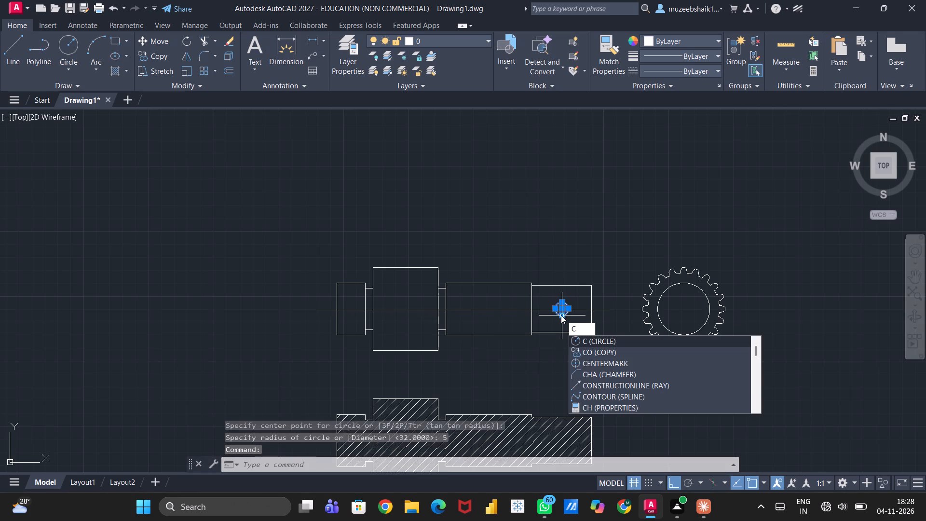
key(o)
key(Return)
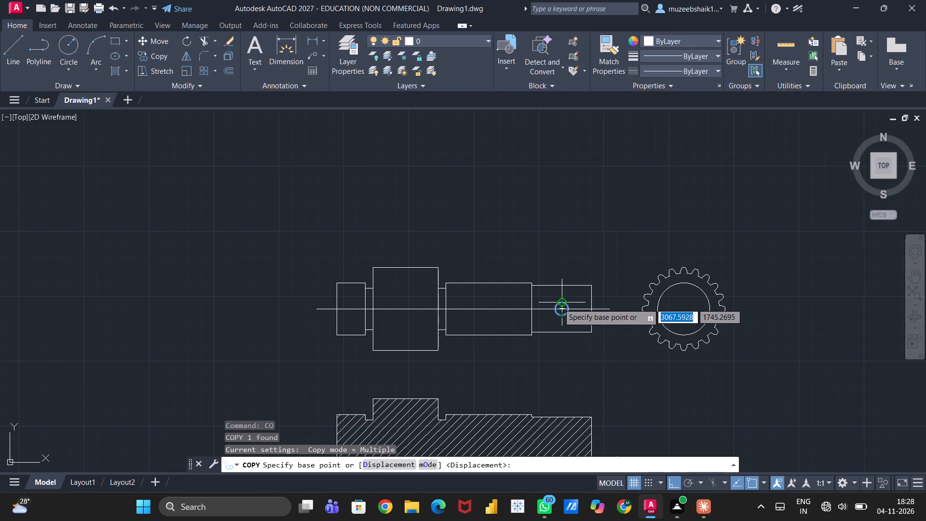
scroll(559, 309, up, 3)
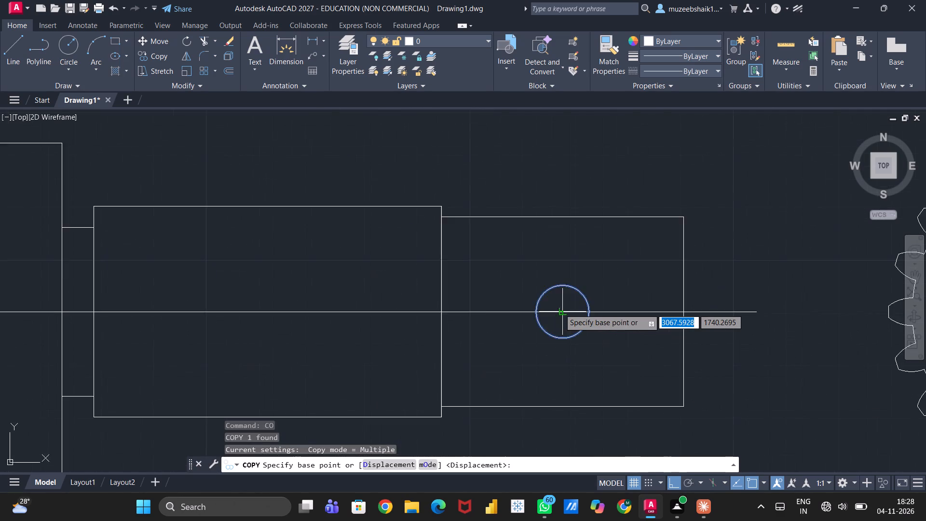
scroll(559, 309, down, 1)
scroll(559, 309, up, 3)
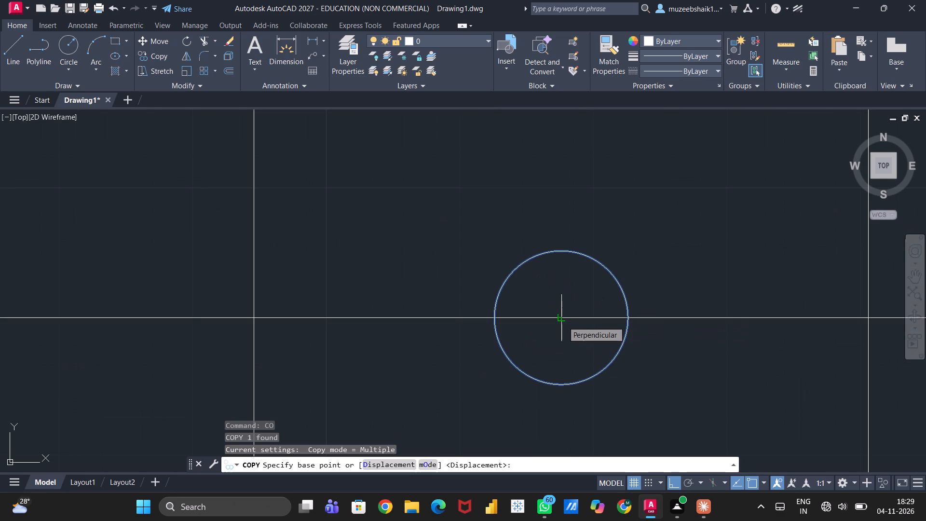
click(563, 321)
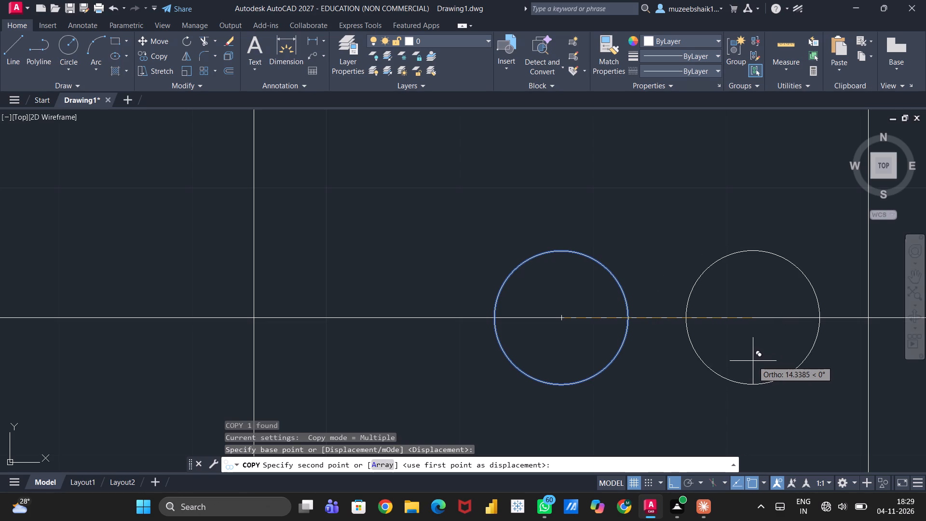
text(12)
key(Return)
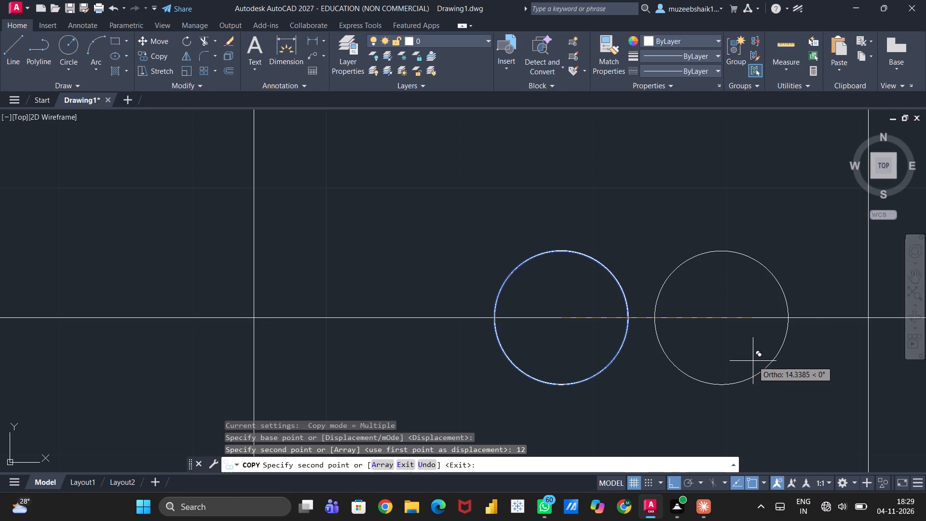
key(Escape)
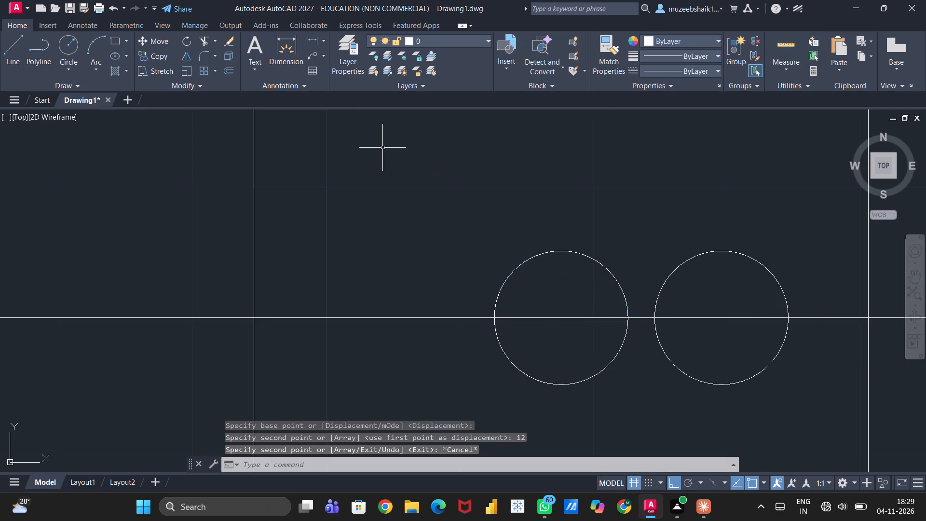
Draw two horizontal lines, each 12 units long, joining the top quadrants and the bottom quadrants of the two circles.
click(14, 58)
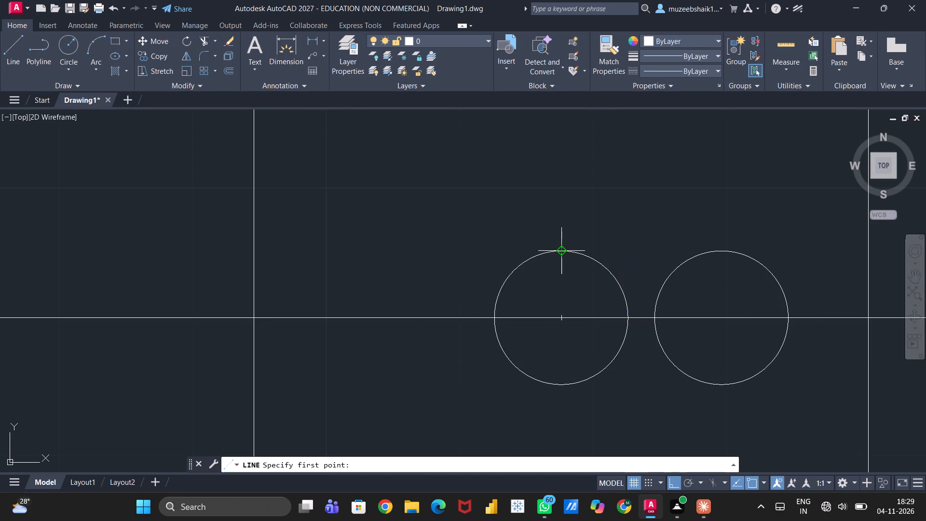
click(561, 251)
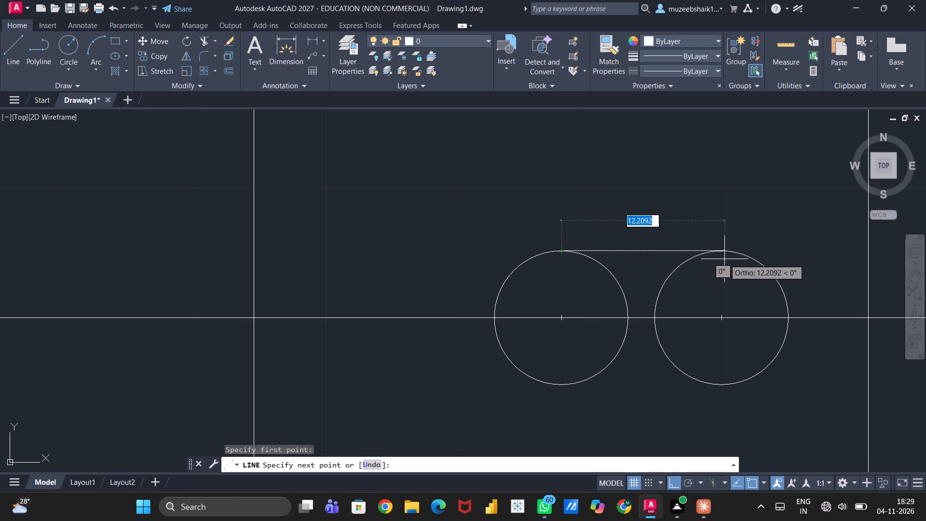
click(724, 254)
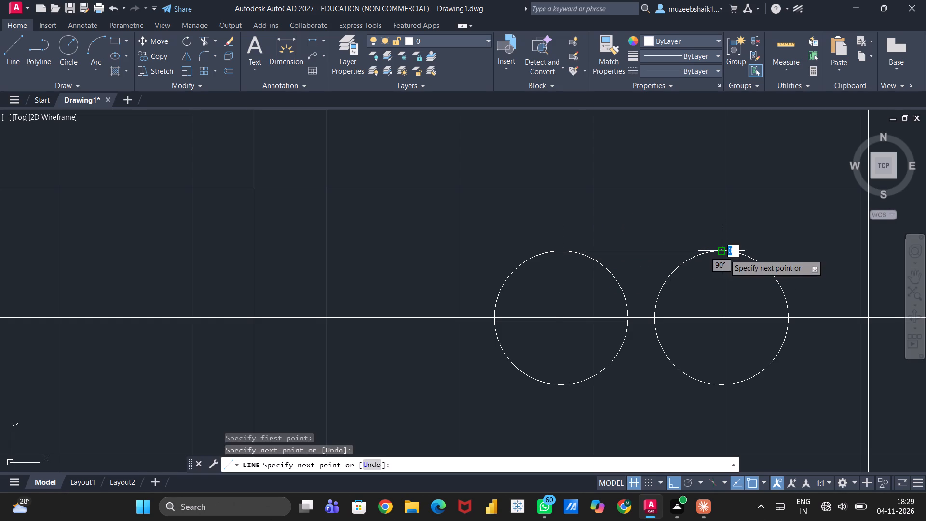
key(Escape)
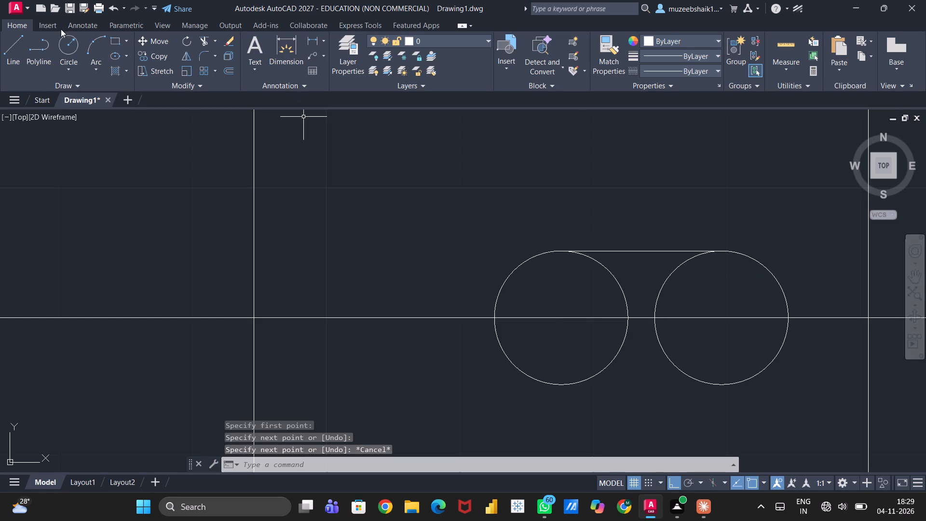
click(23, 56)
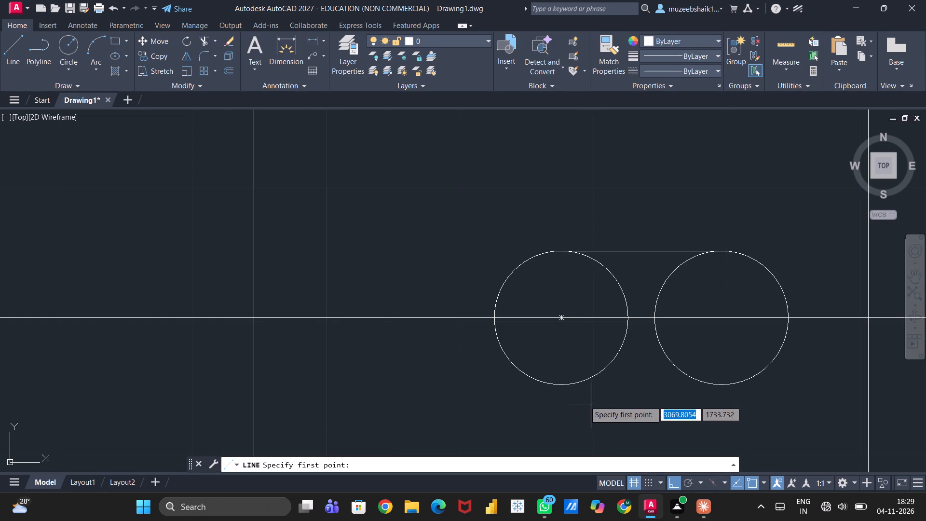
click(560, 383)
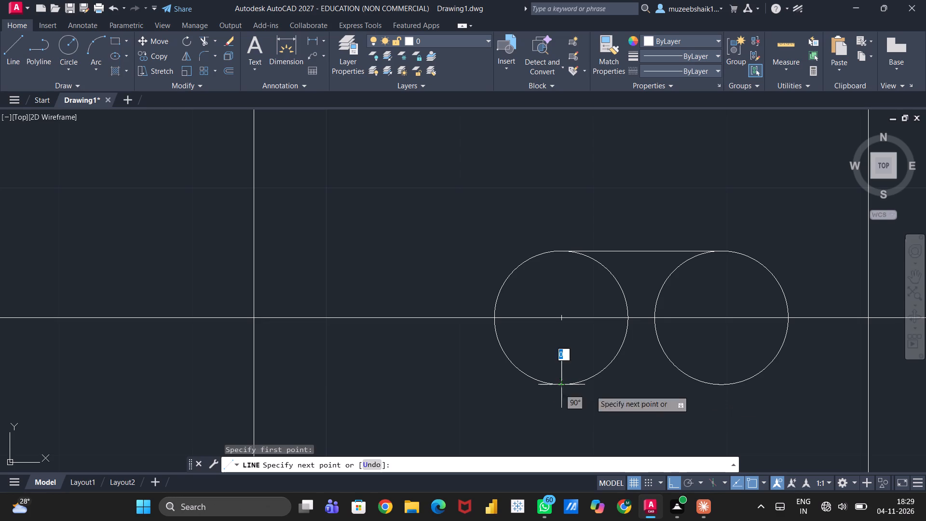
click(722, 381)
key(Escape)
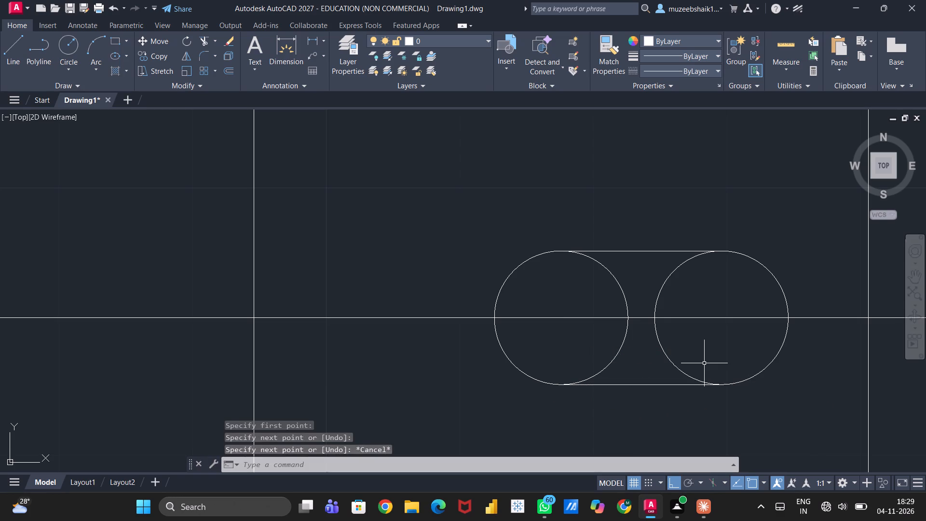
Trim away the facing inner arcs of both circles, leaving a closed rounded slot outline.
text(tr)
key(Return)
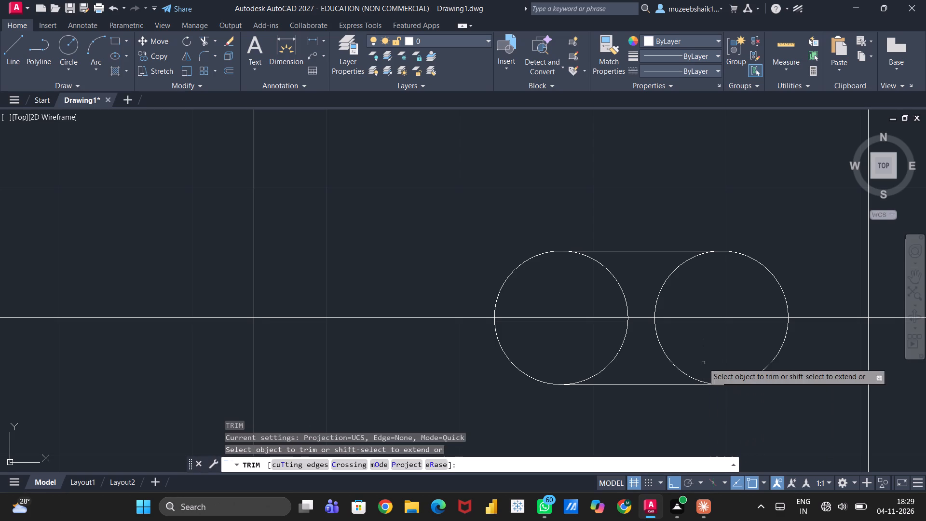
click(664, 350)
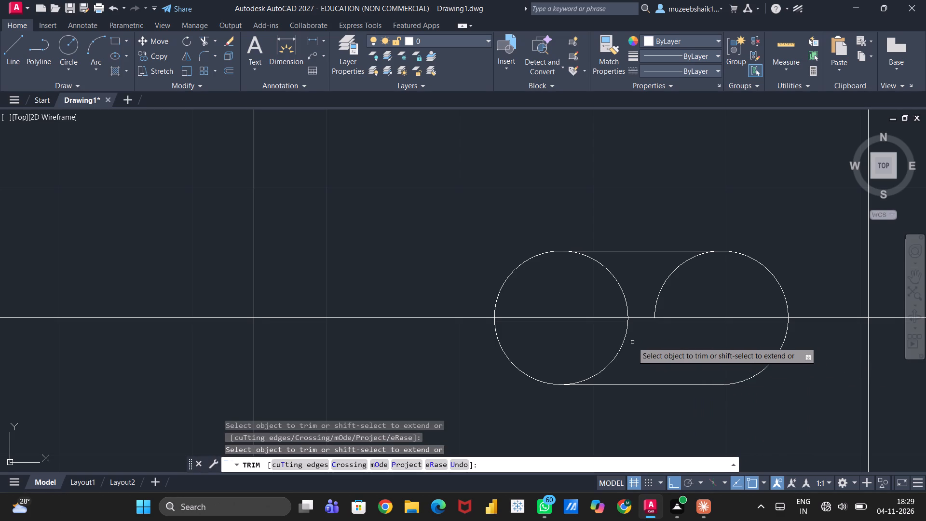
click(624, 342)
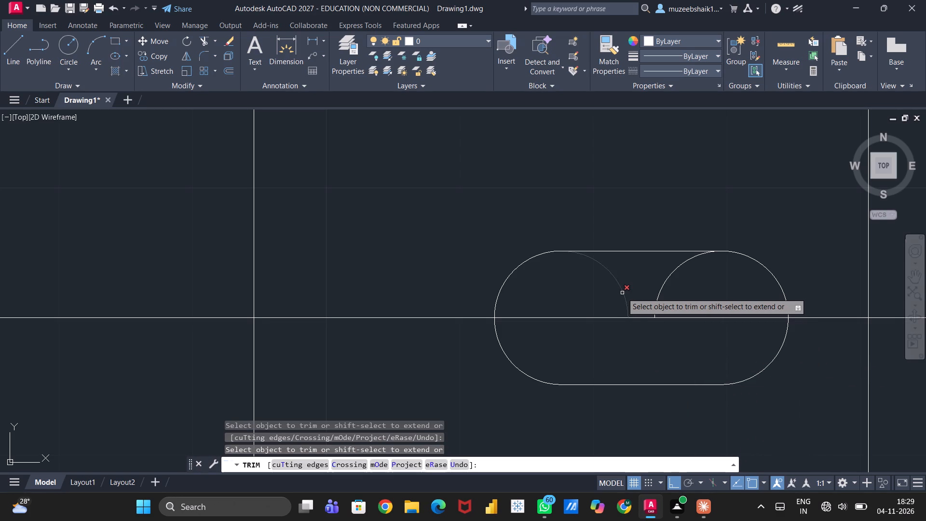
click(622, 293)
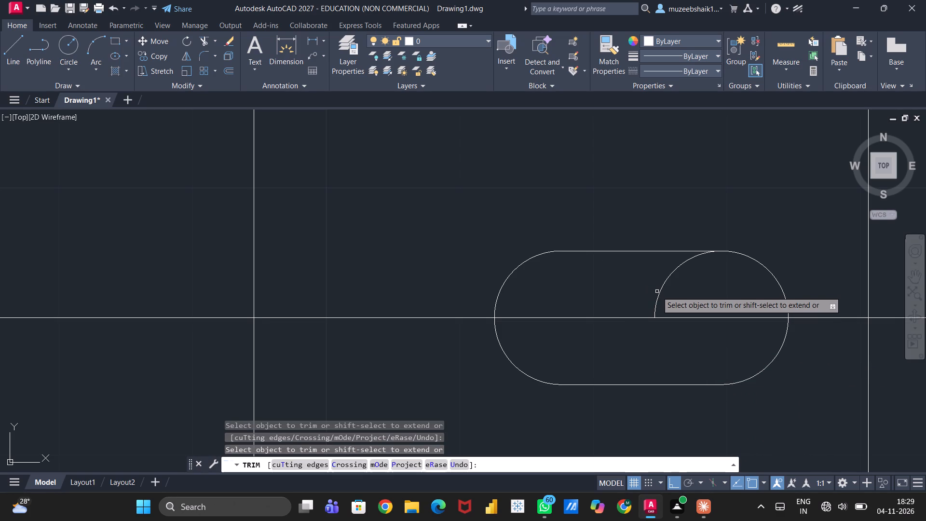
click(662, 291)
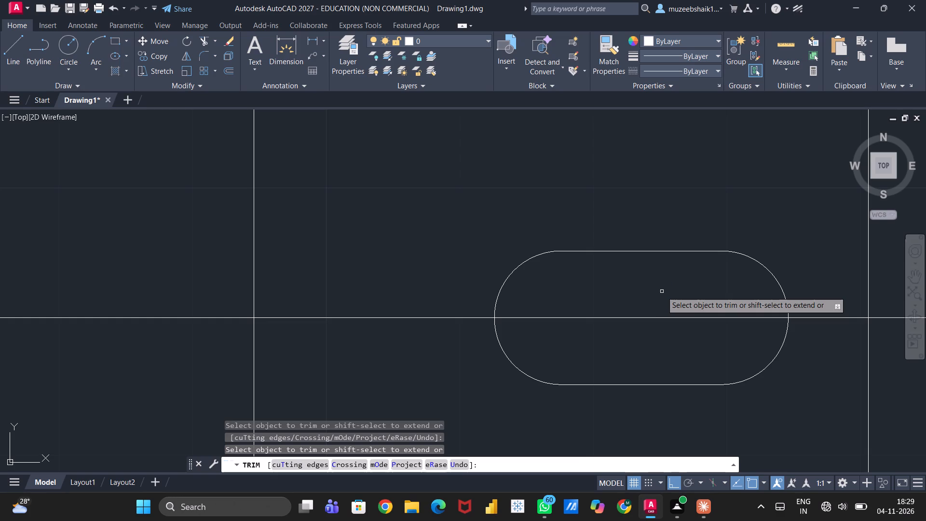
key(Escape)
Load the CENTER2 linetype from acadiso.lin into the drawing.
scroll(662, 291, down, 2)
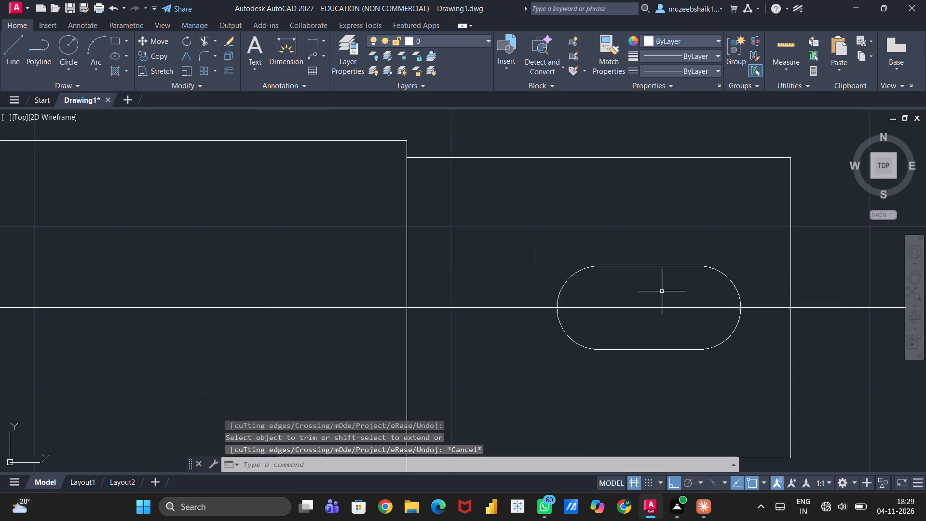
scroll(662, 291, down, 3)
scroll(662, 291, up, 1)
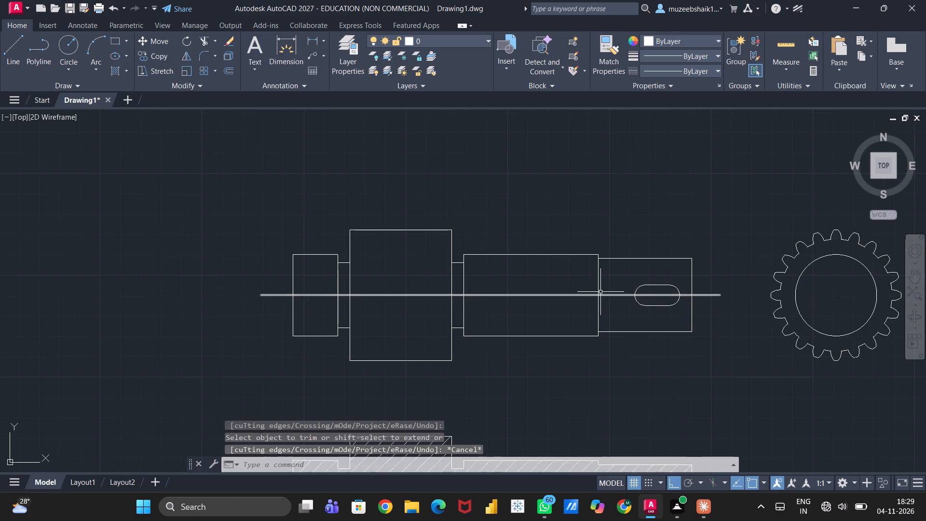
click(558, 297)
click(544, 287)
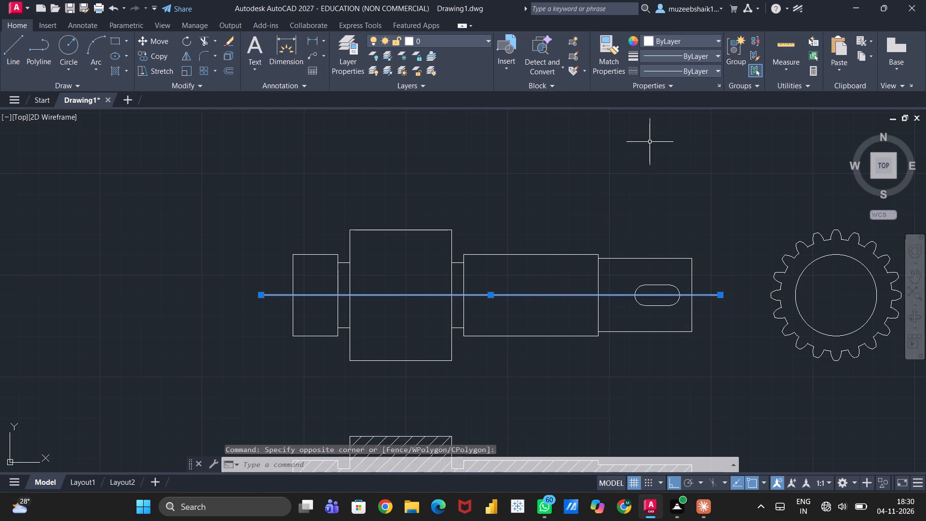
click(695, 72)
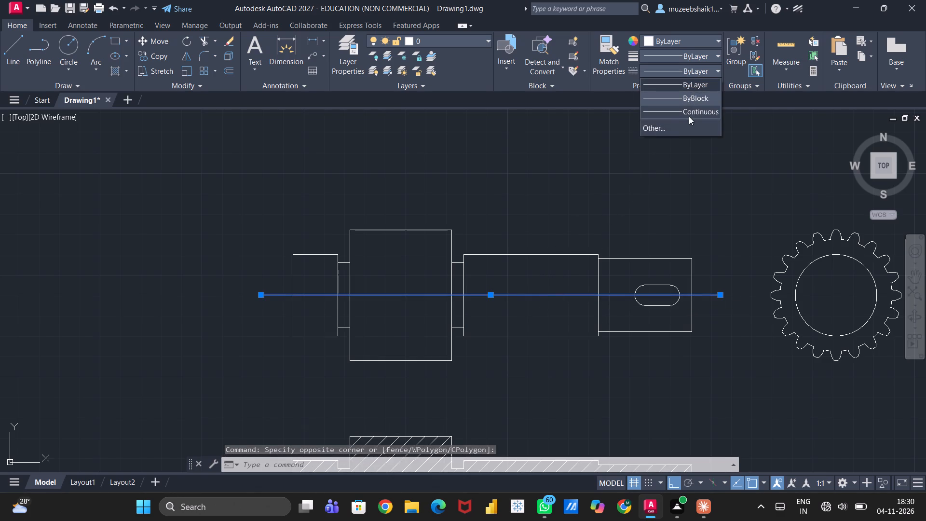
click(666, 130)
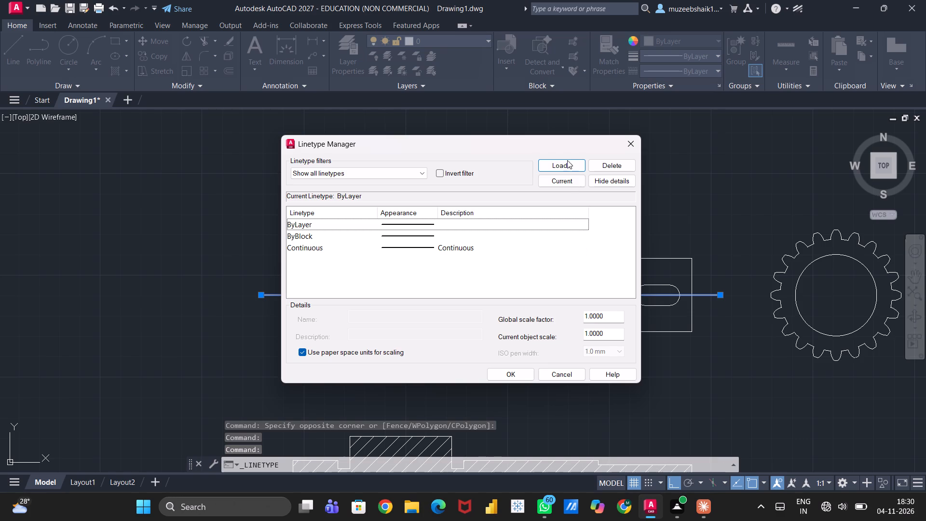
click(562, 168)
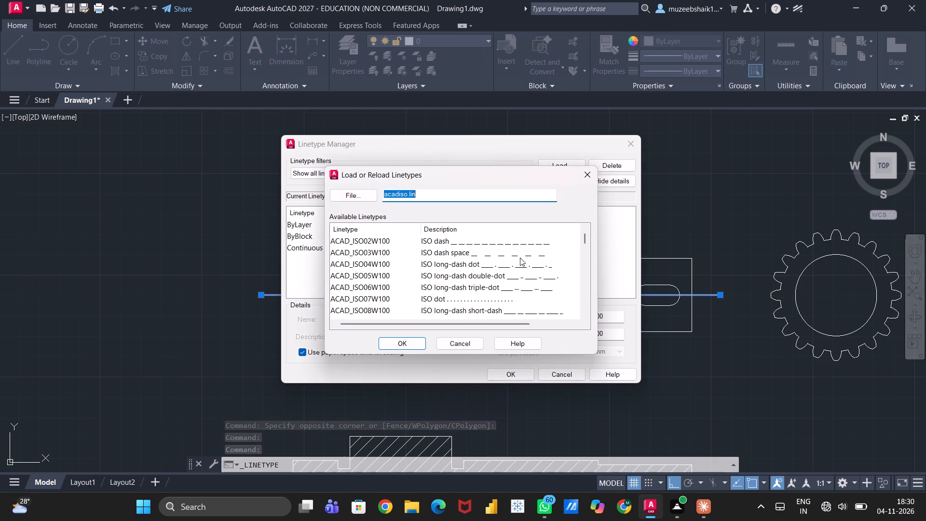
scroll(496, 282, down, 5)
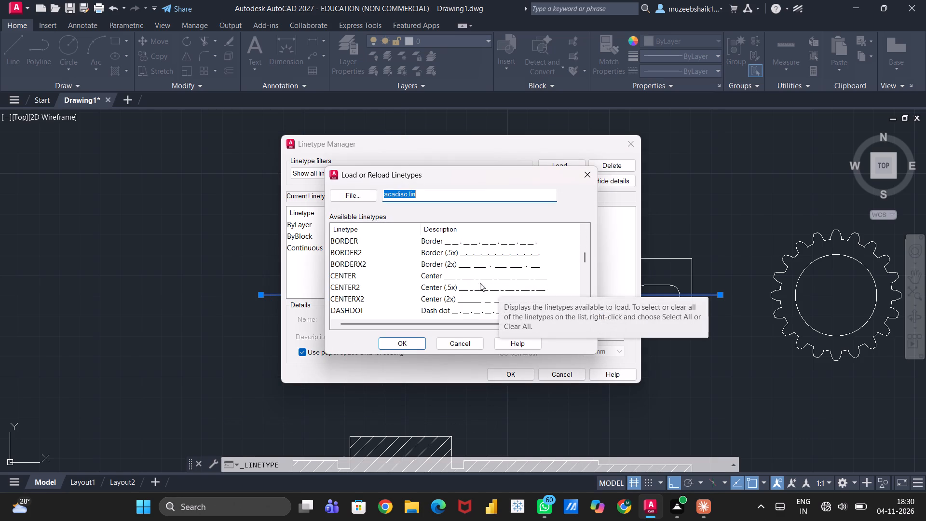
double_click(355, 286)
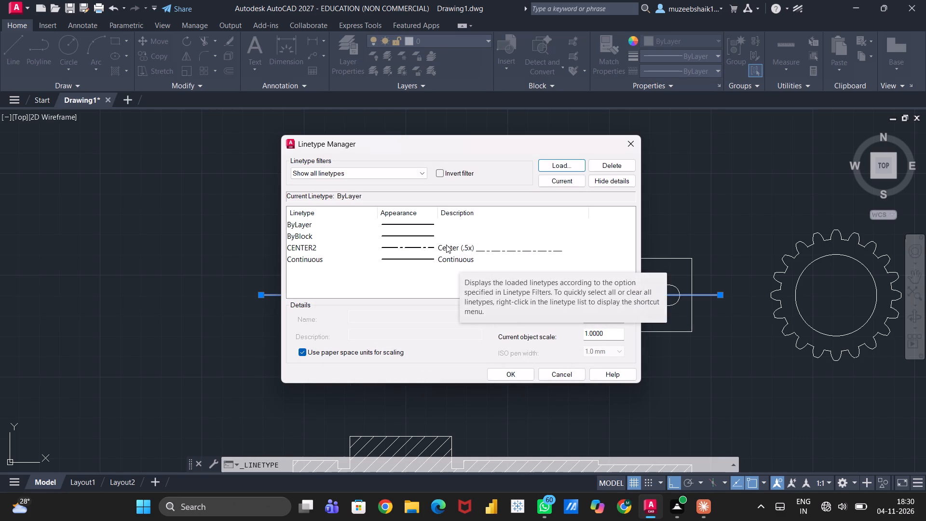
click(446, 245)
click(505, 373)
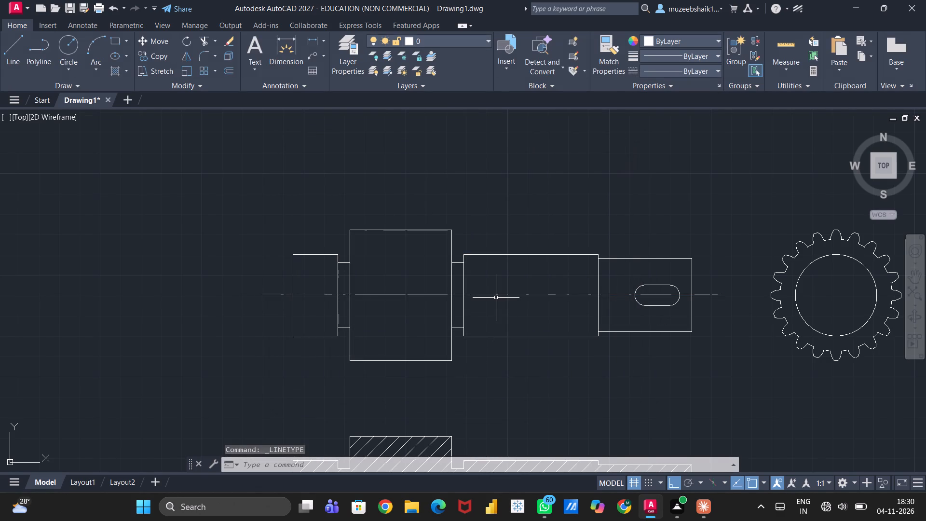
Apply the CENTER2 linetype to the front view's horizontal centre line.
click(502, 296)
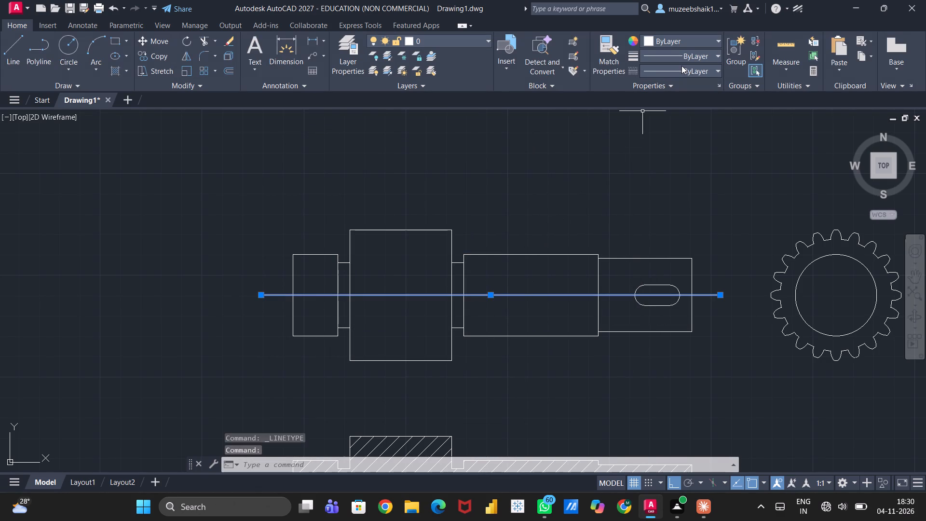
click(681, 66)
click(683, 110)
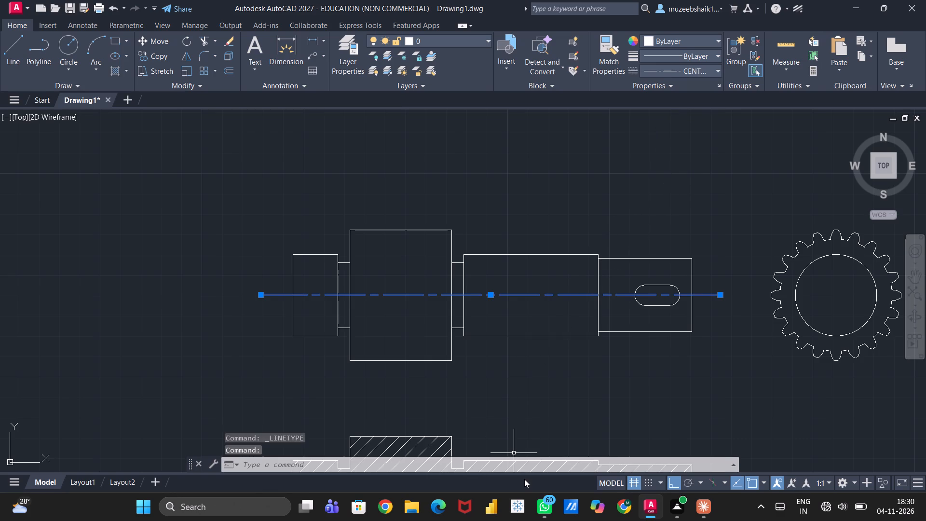
key(Escape)
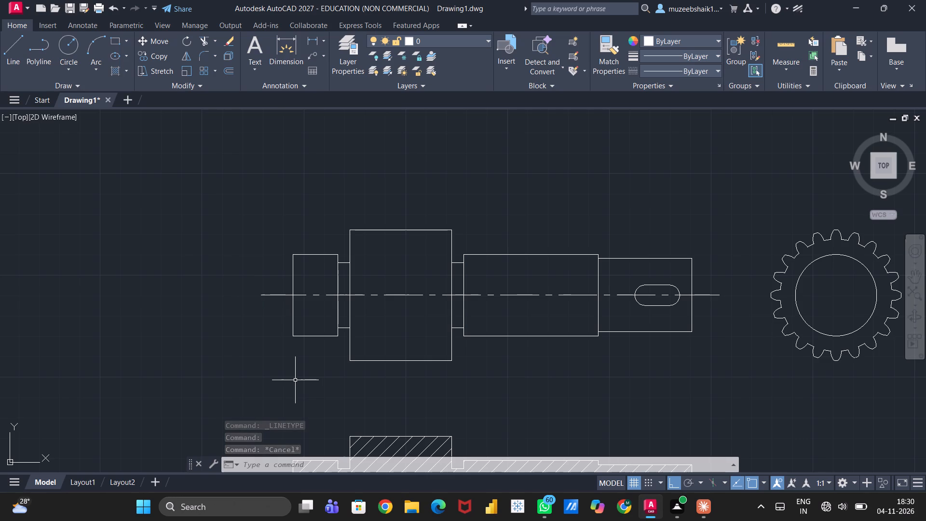
Set the front view centre line's linetype scale to 0.5 in its properties, and clear the selection.
key(ctrl+1)
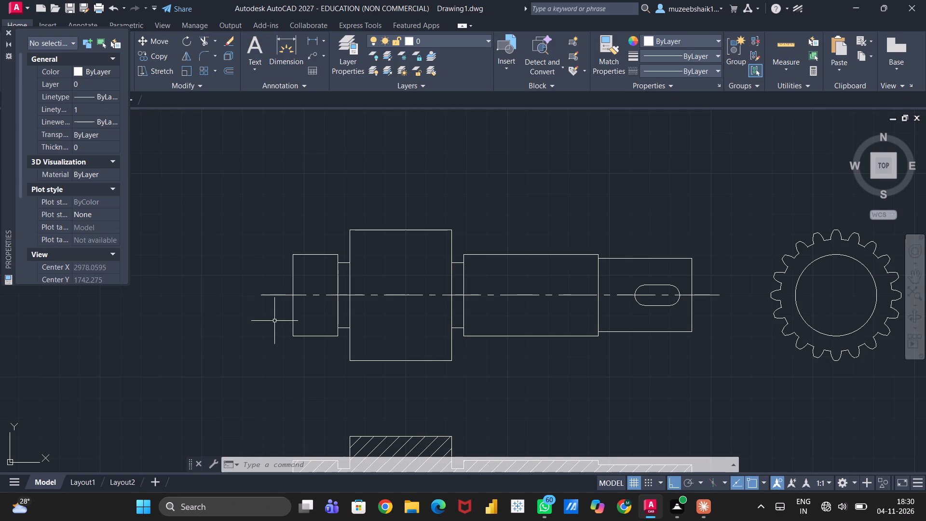
click(275, 296)
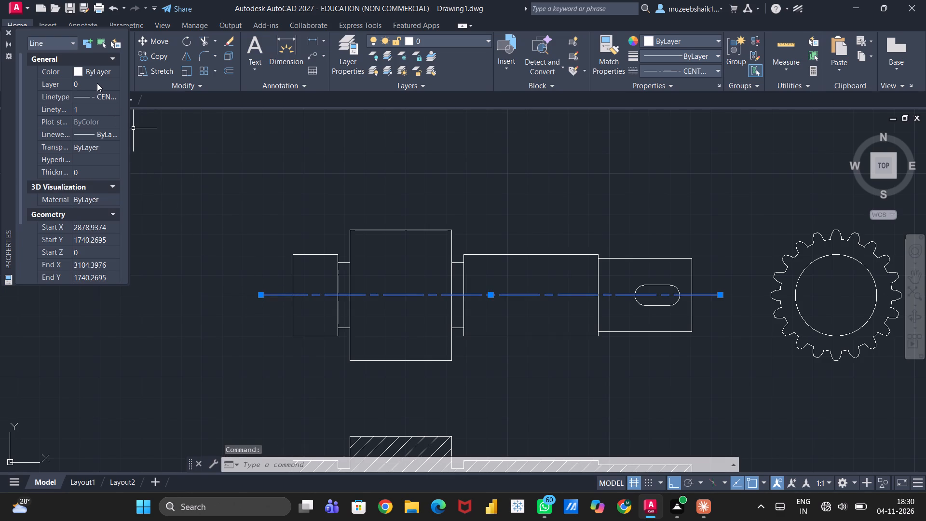
click(94, 107)
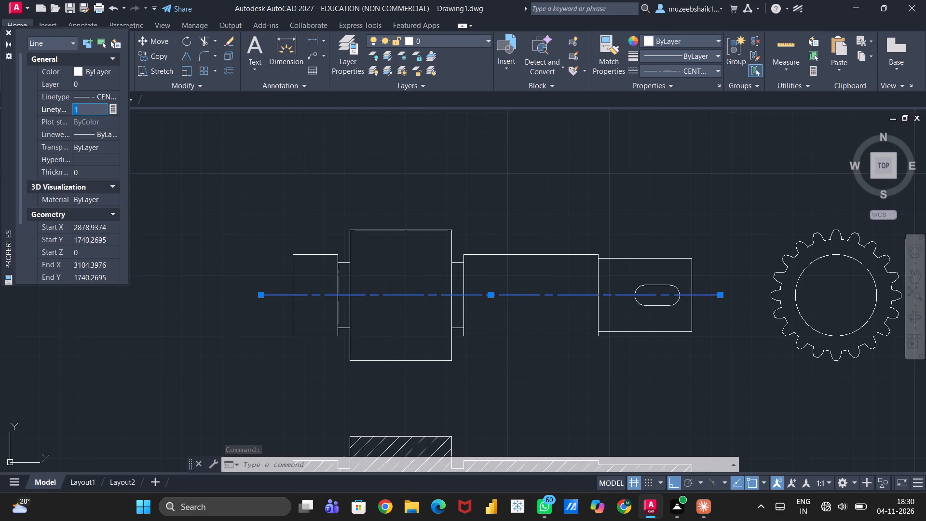
text(0.5)
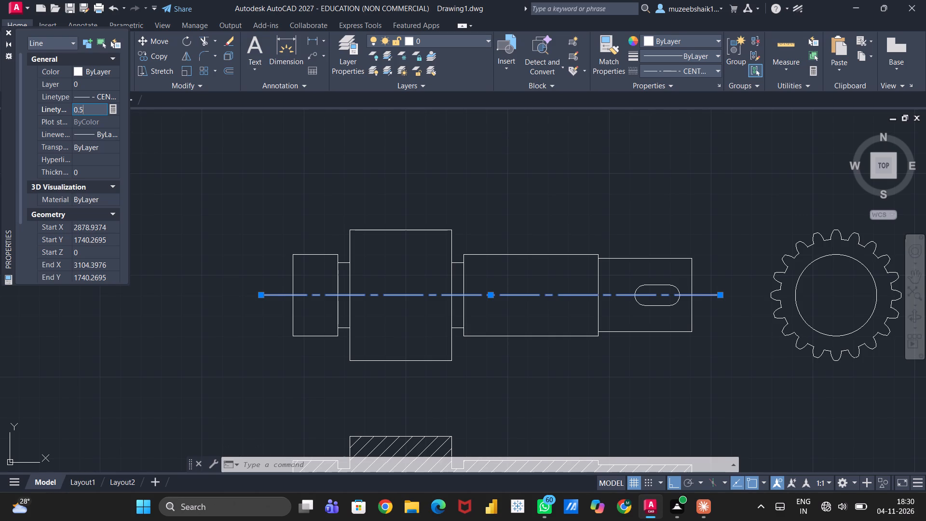
key(Return)
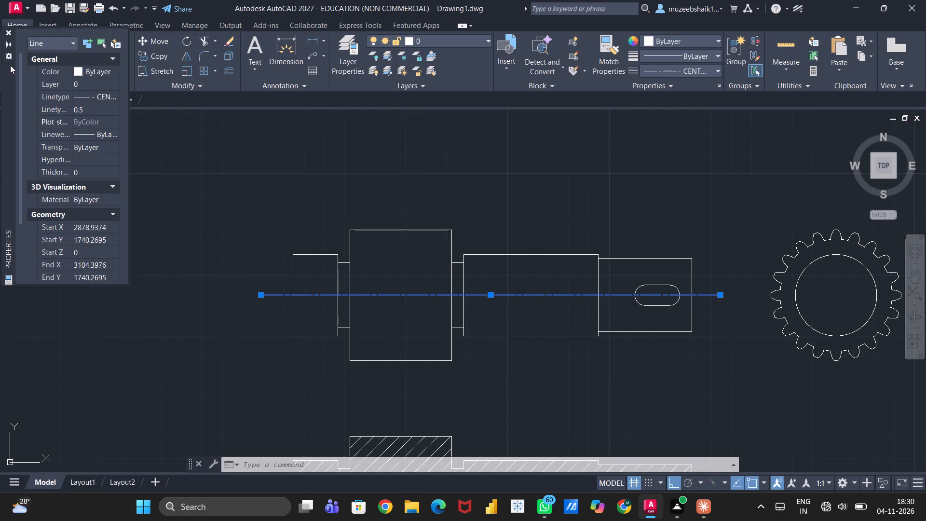
click(8, 32)
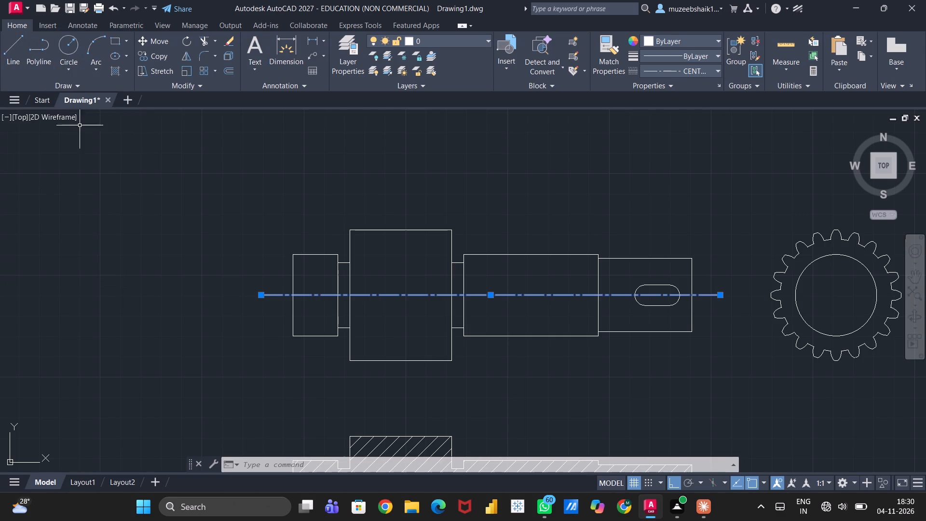
click(258, 373)
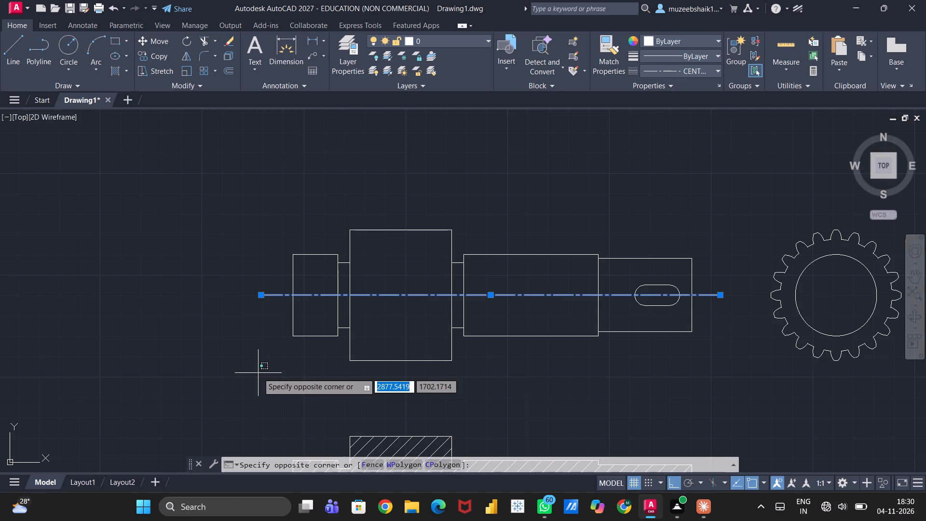
key(Escape)
key(Escape)
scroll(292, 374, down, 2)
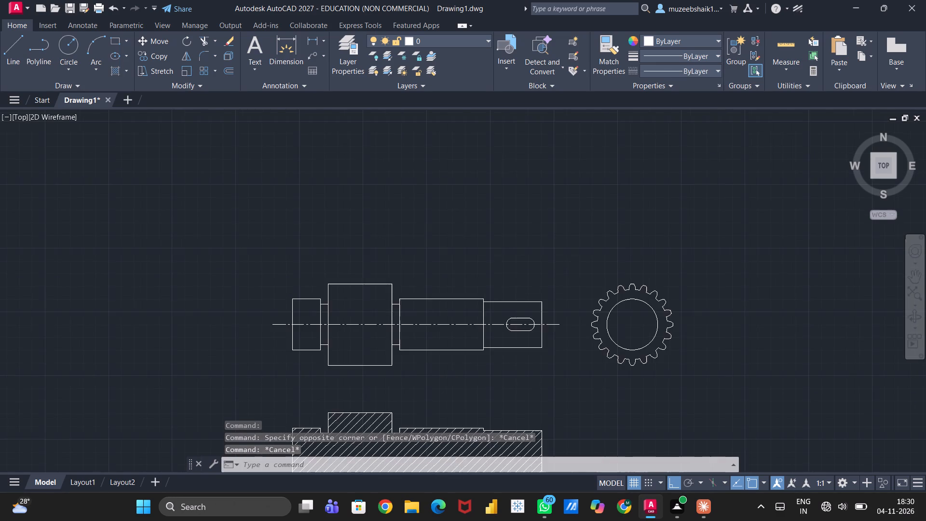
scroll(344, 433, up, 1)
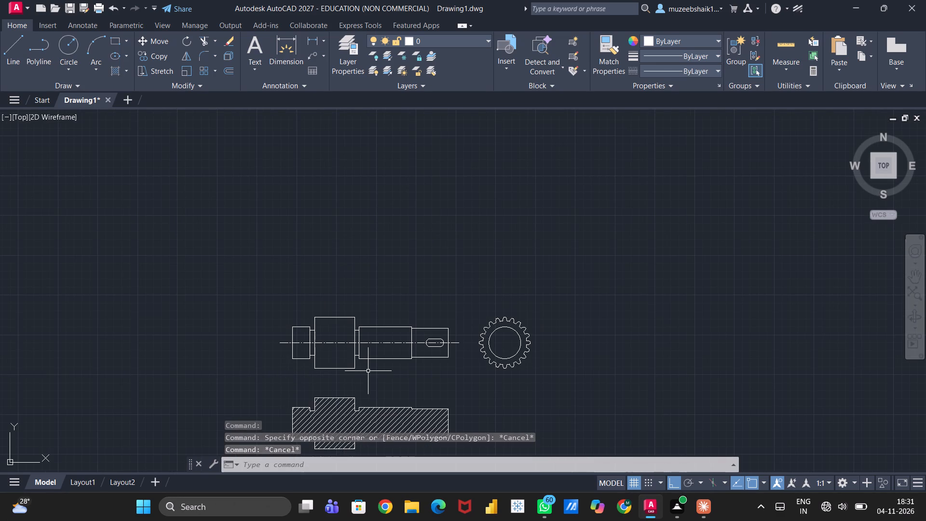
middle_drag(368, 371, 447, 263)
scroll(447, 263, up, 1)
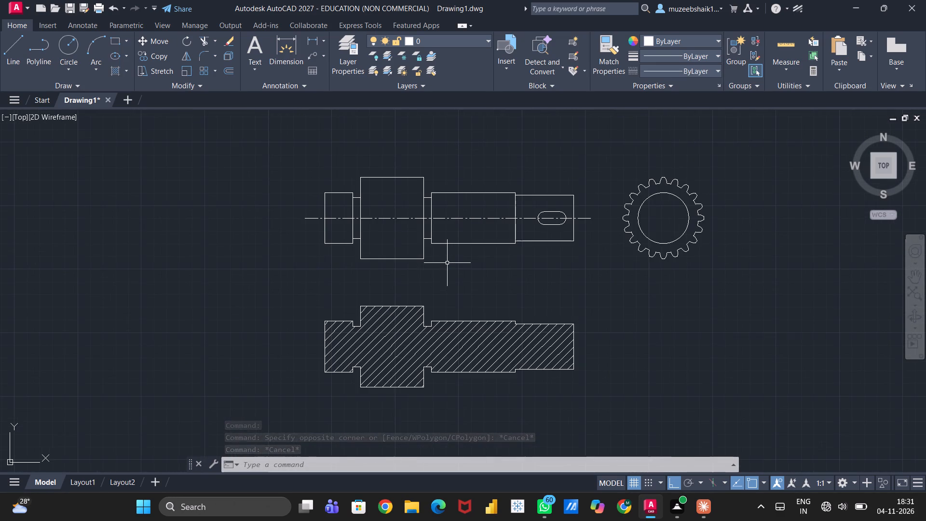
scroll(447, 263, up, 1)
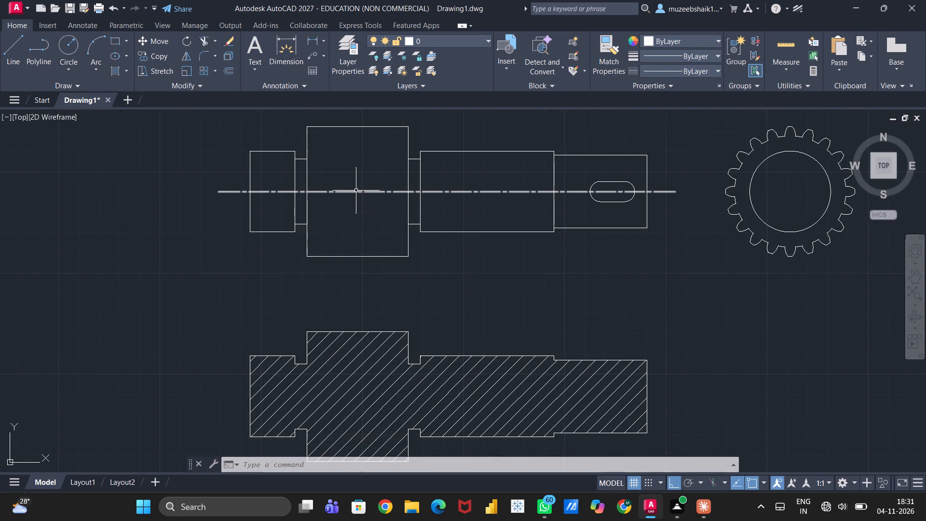
Copy the front view's centre line straight down onto the midpoint of the hatched section's left end edge.
click(356, 192)
text(co)
key(Return)
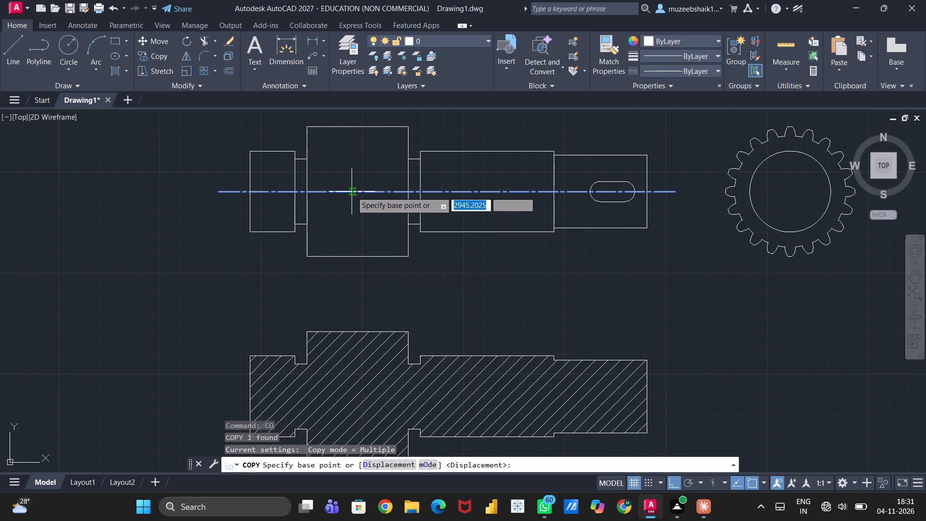
click(250, 190)
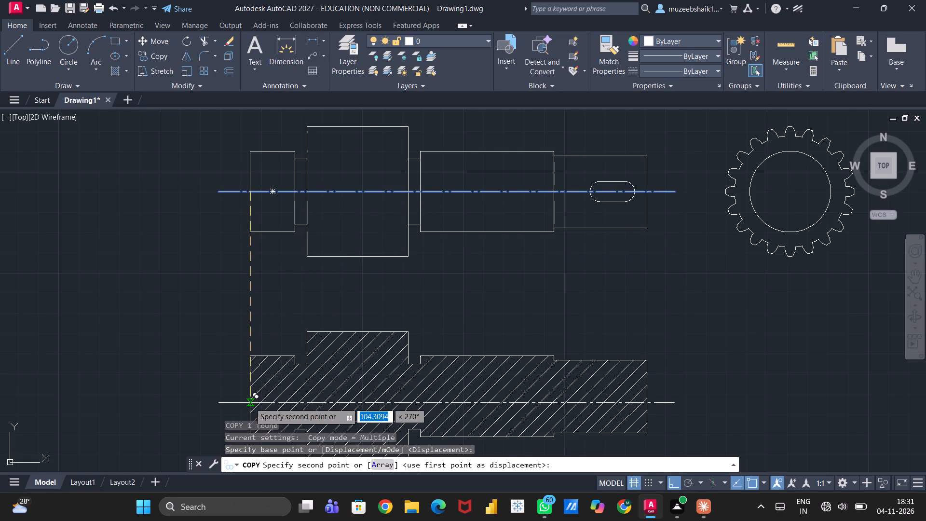
scroll(250, 403, down, 2)
scroll(250, 407, up, 2)
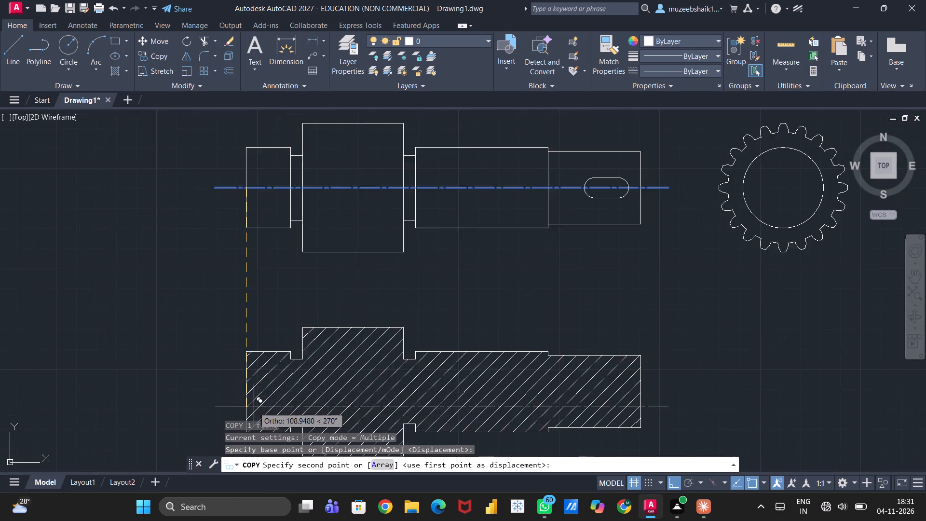
scroll(254, 407, up, 1)
scroll(240, 393, down, 2)
middle_drag(240, 393, 269, 355)
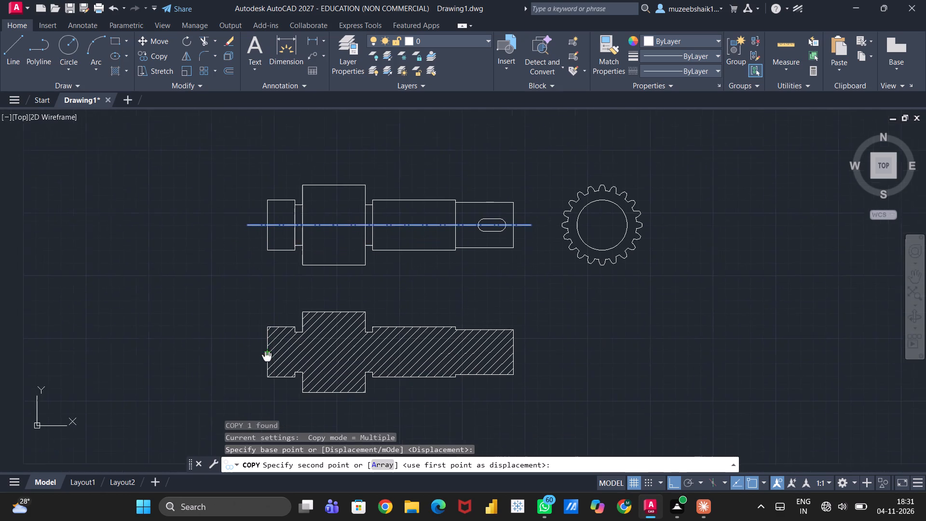
middle_drag(269, 355, 276, 343)
scroll(276, 343, up, 2)
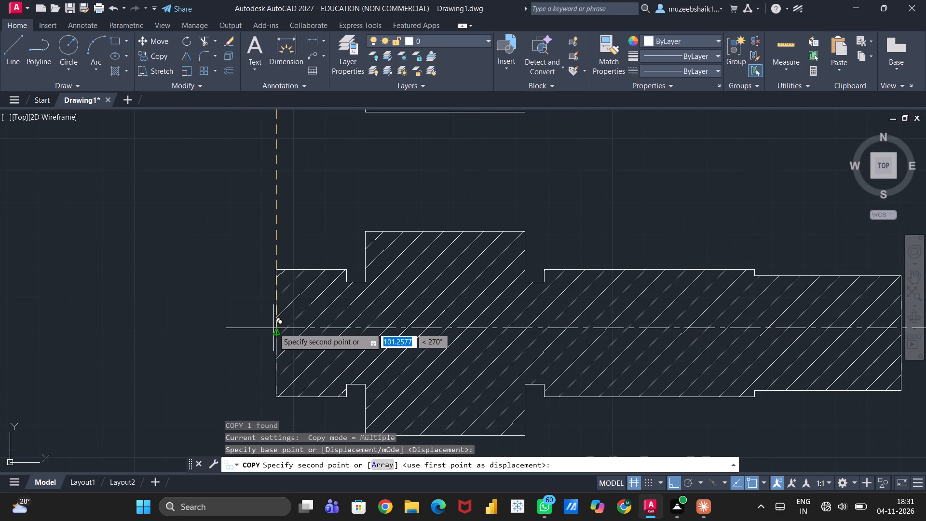
click(277, 335)
key(Escape)
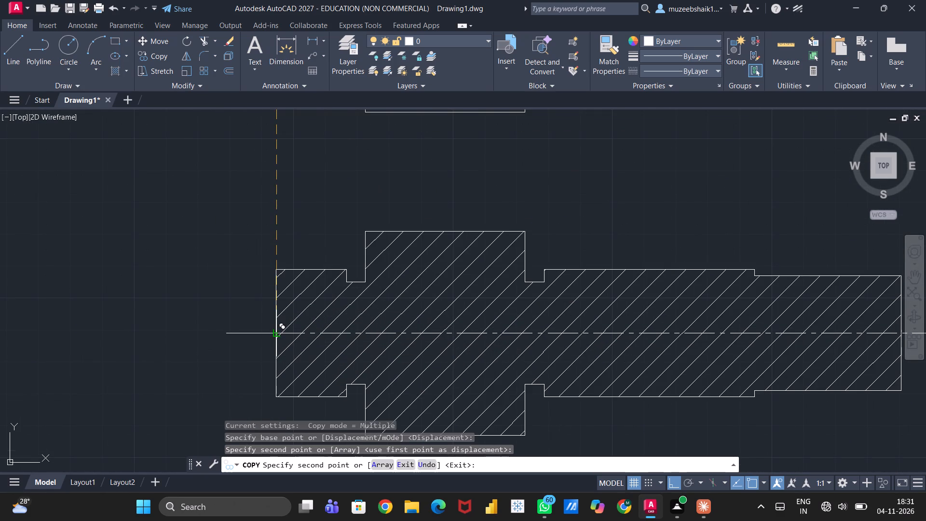
Explode the large gear-block rectangle in the front view into separate lines.
scroll(412, 392, down, 2)
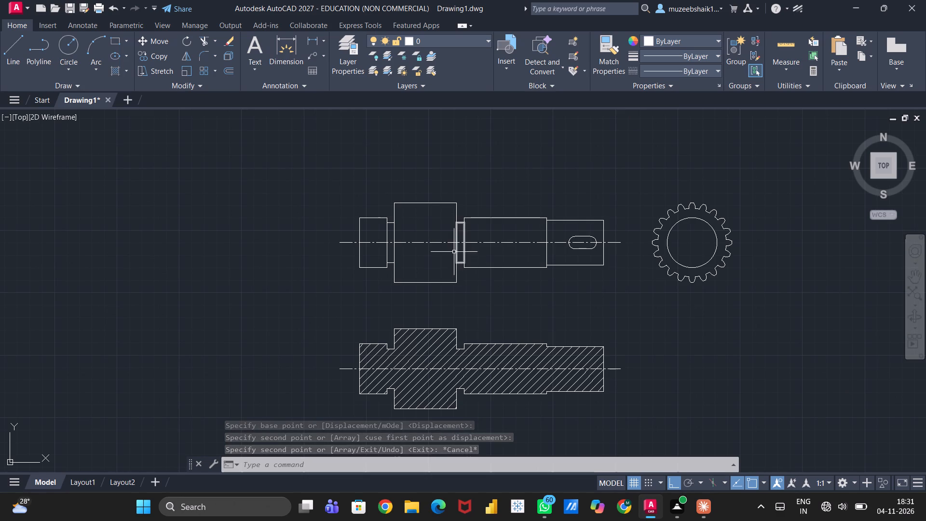
click(414, 204)
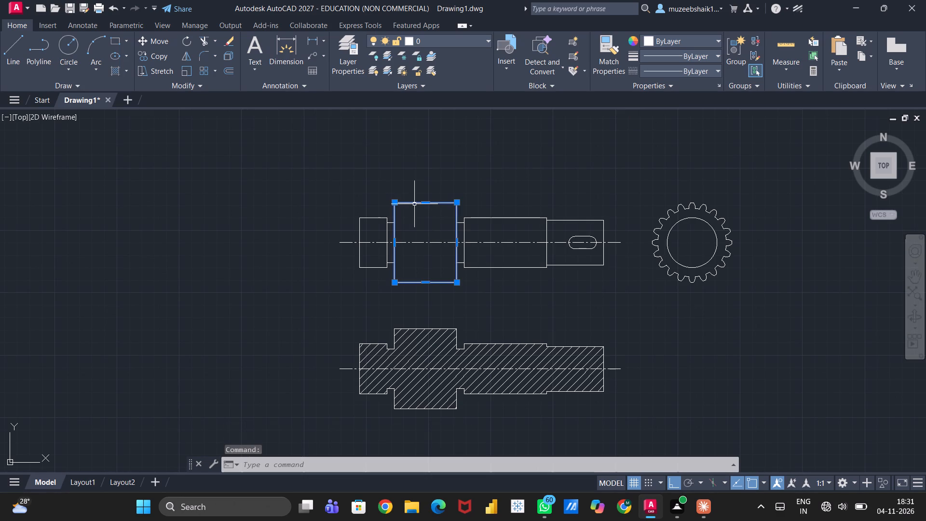
key(x)
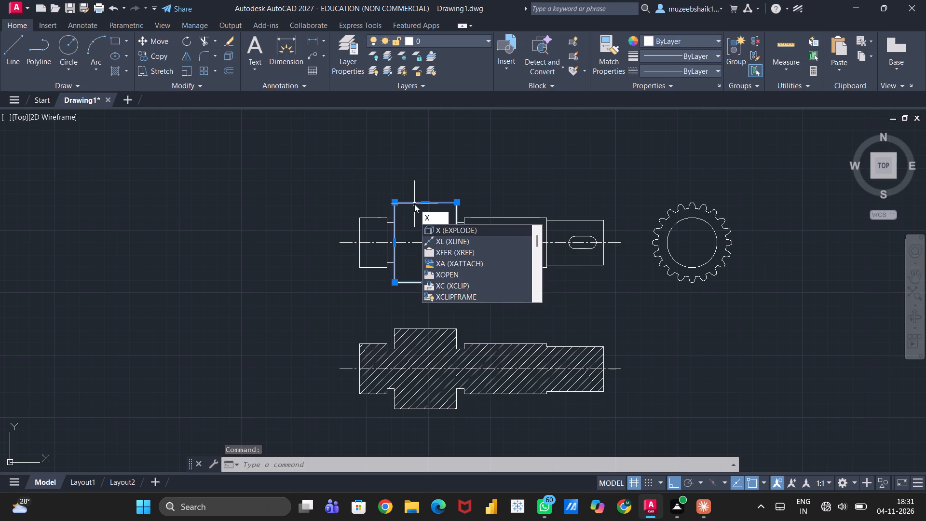
key(Return)
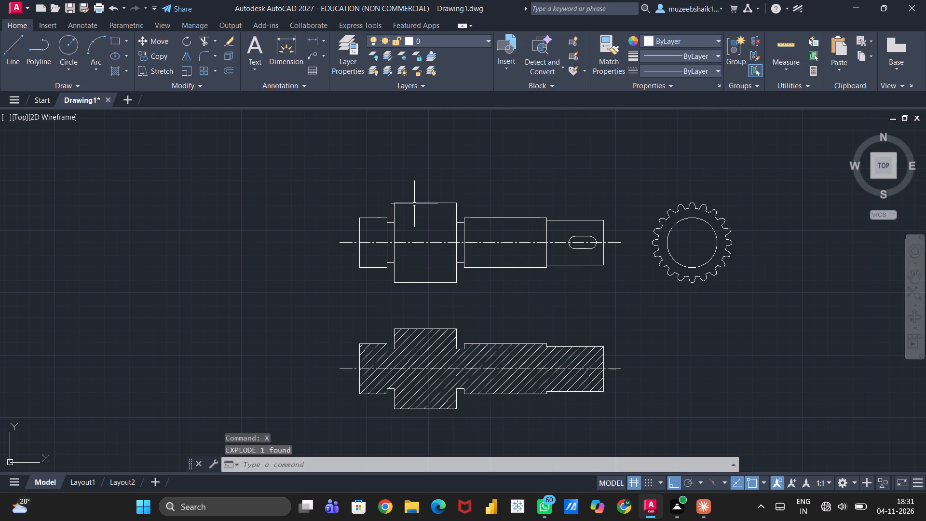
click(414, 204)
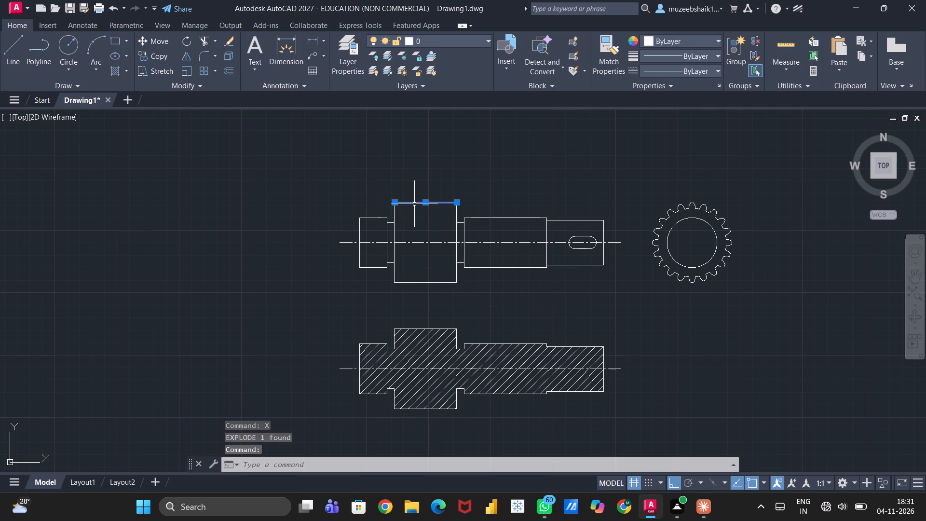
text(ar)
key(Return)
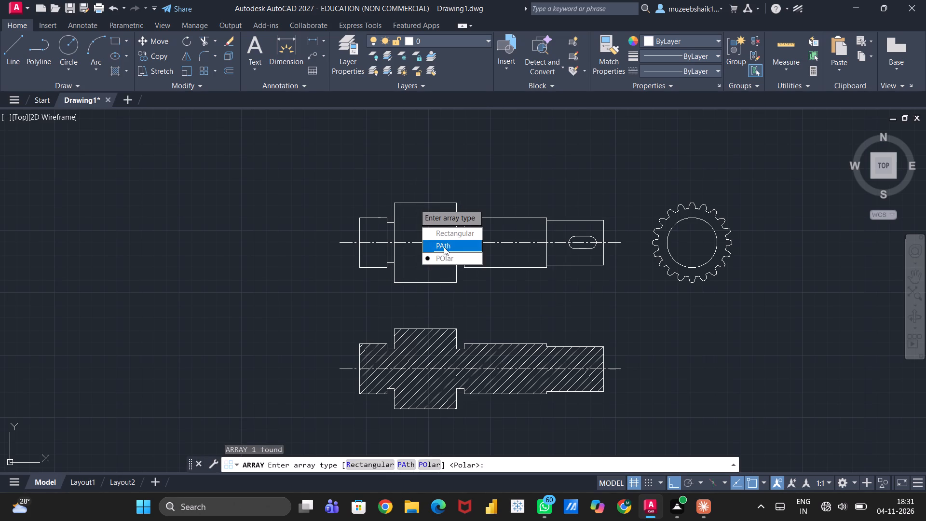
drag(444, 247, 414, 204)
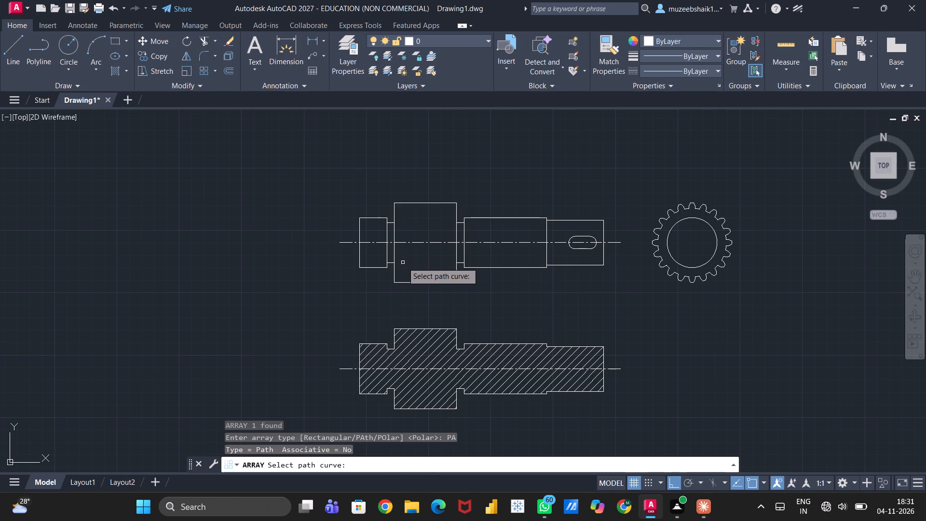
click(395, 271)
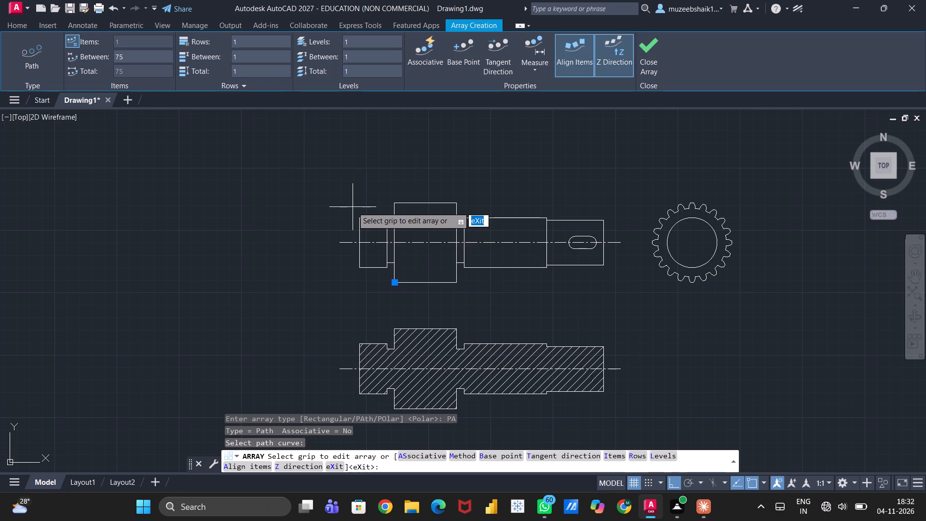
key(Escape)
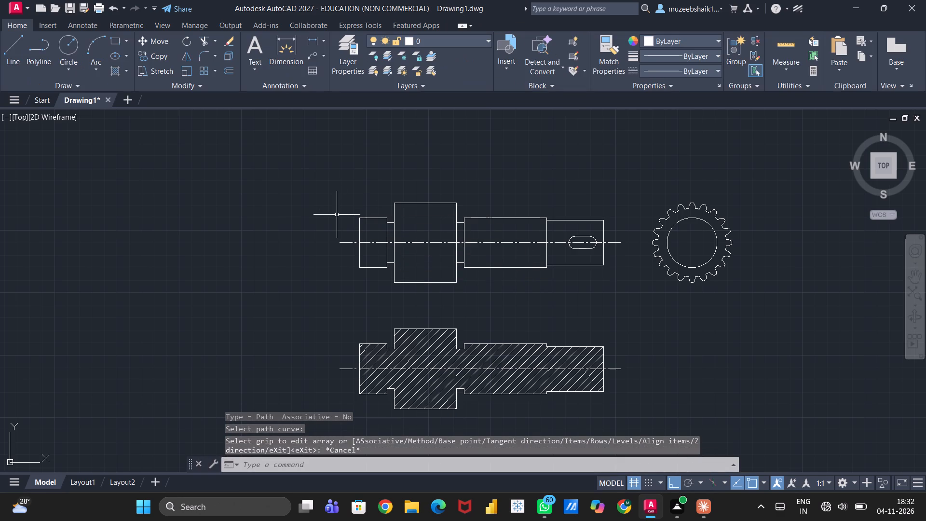
Path-array the gear block's top edge along the outline of the narrow neck rectangle beside the left journal, with an item spacing of 3.
click(421, 203)
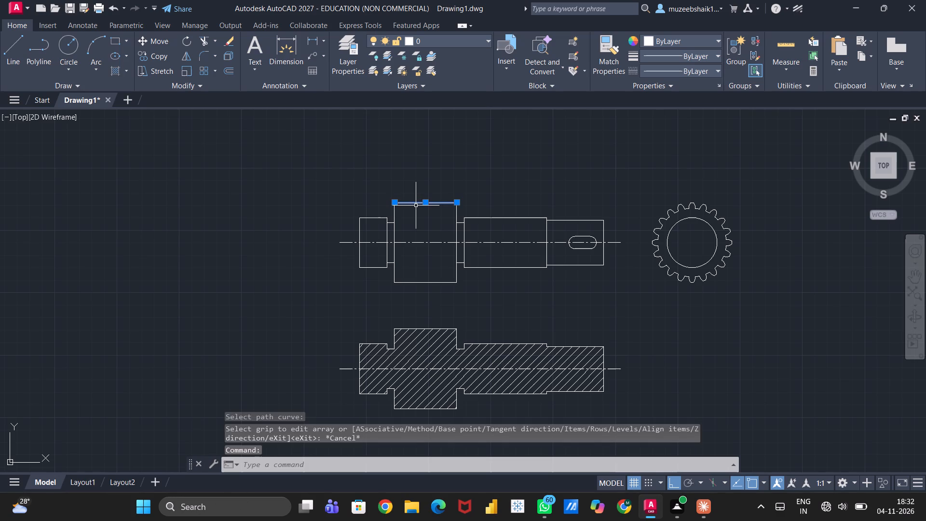
key(a)
key(r)
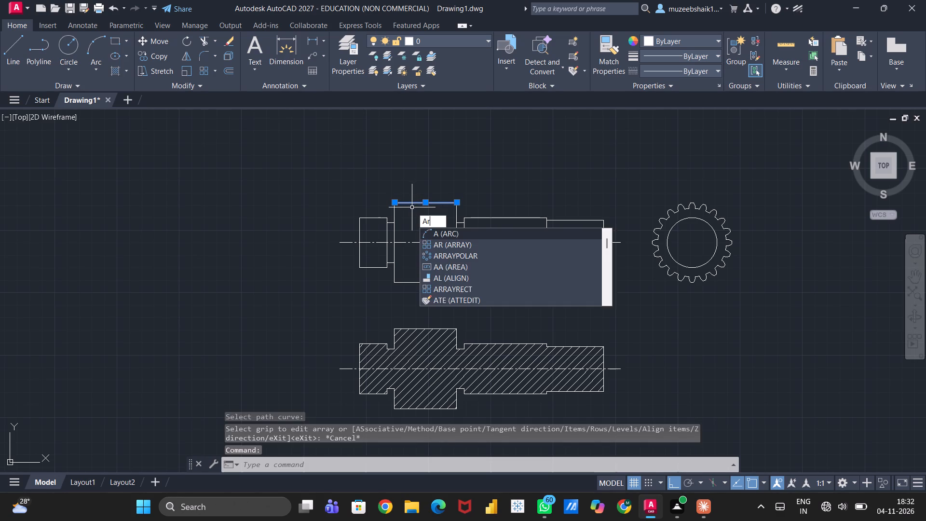
key(Return)
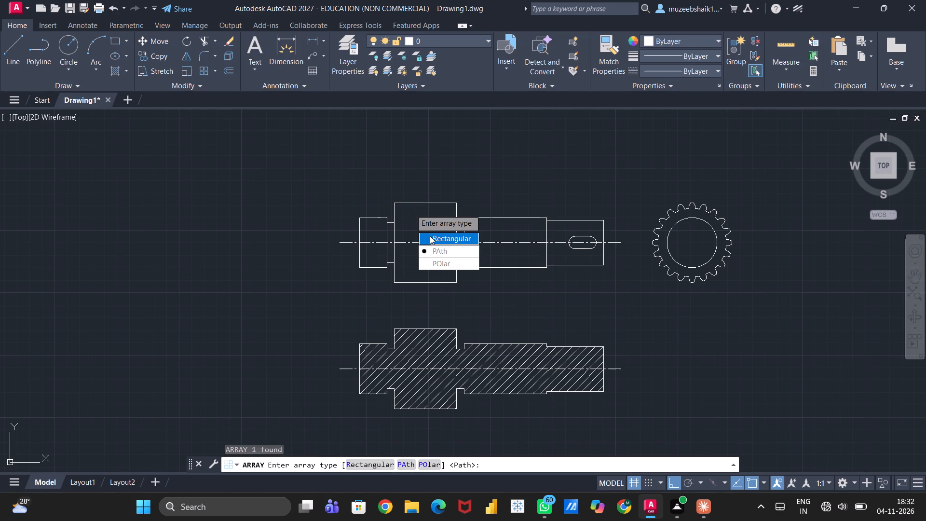
drag(436, 246, 411, 209)
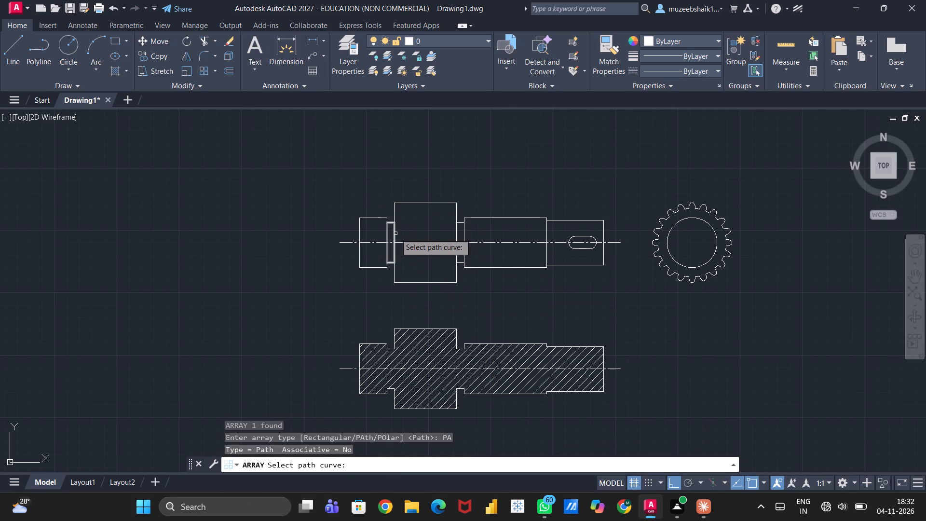
click(395, 233)
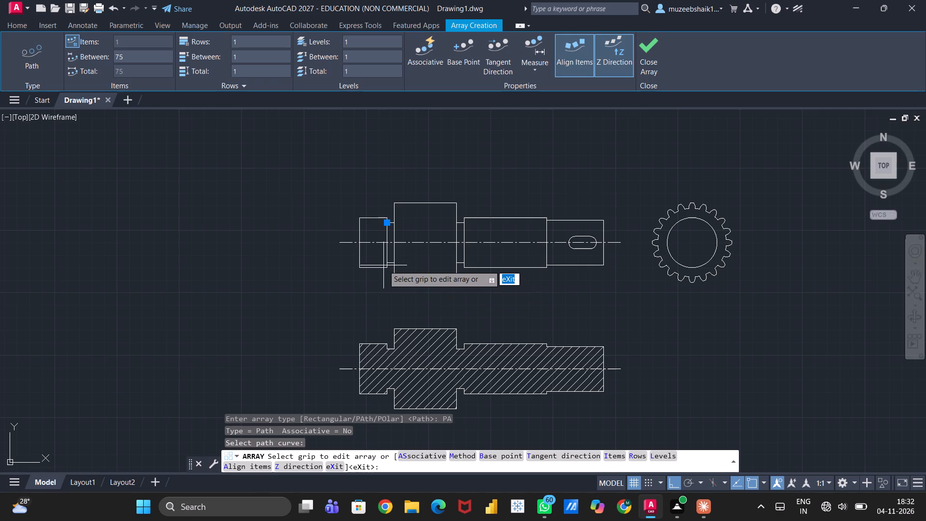
scroll(383, 265, up, 2)
scroll(382, 262, down, 2)
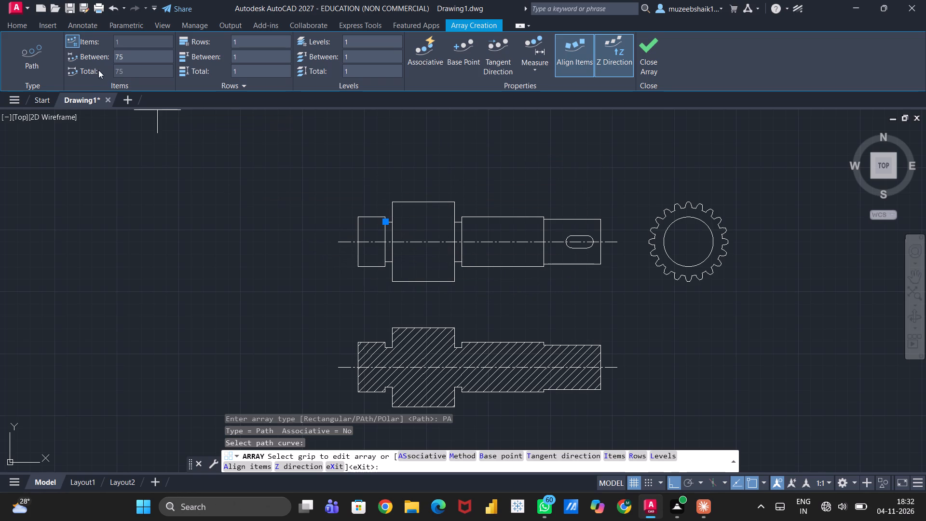
click(128, 53)
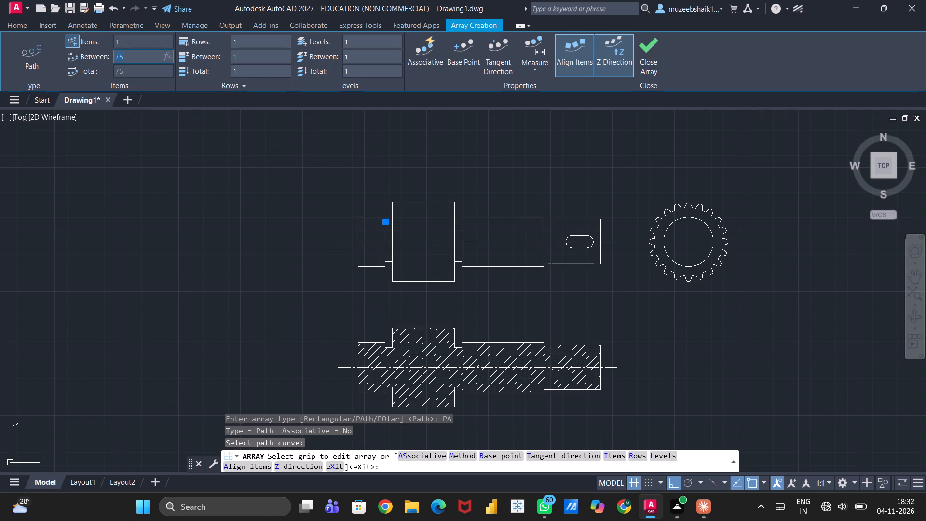
key(3)
key(Return)
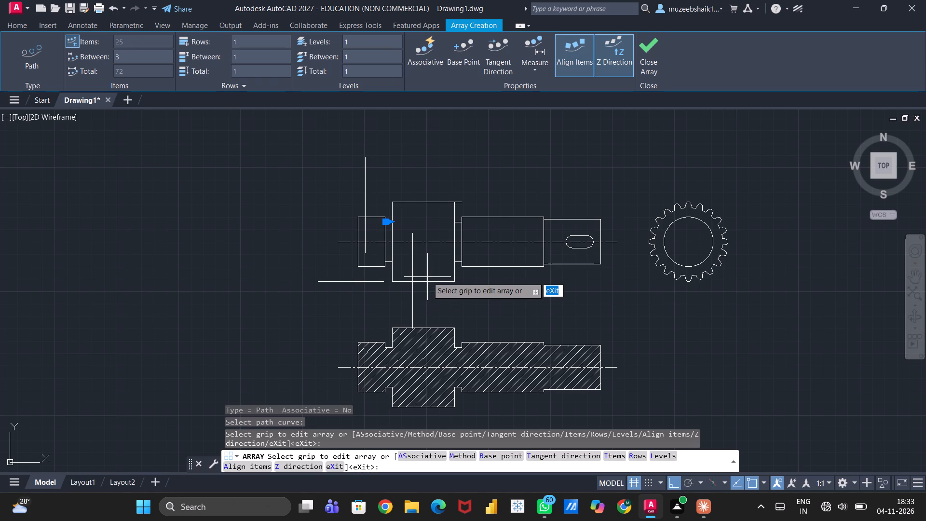
key(Escape)
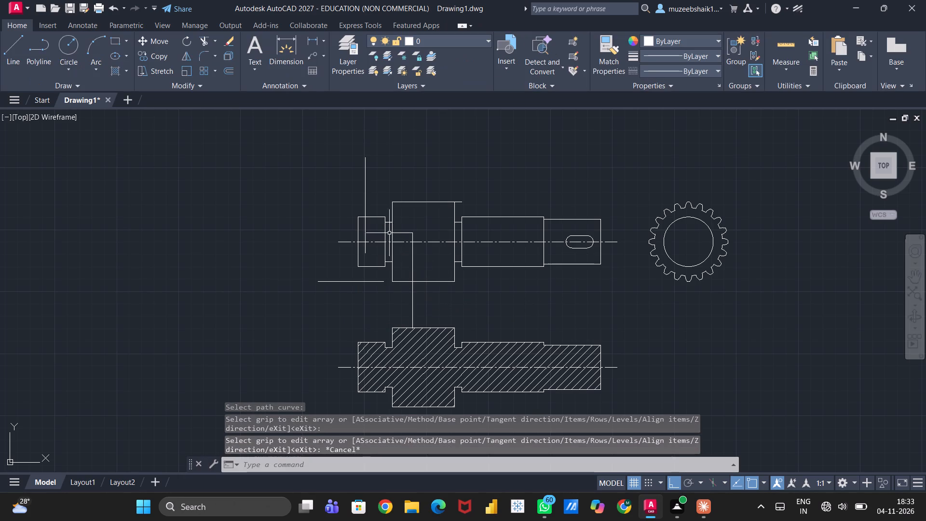
click(365, 188)
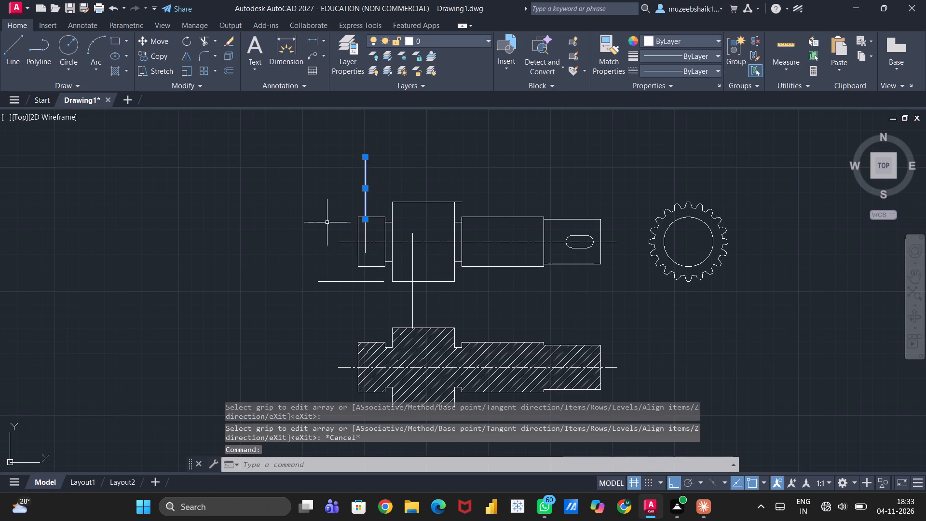
key(Escape)
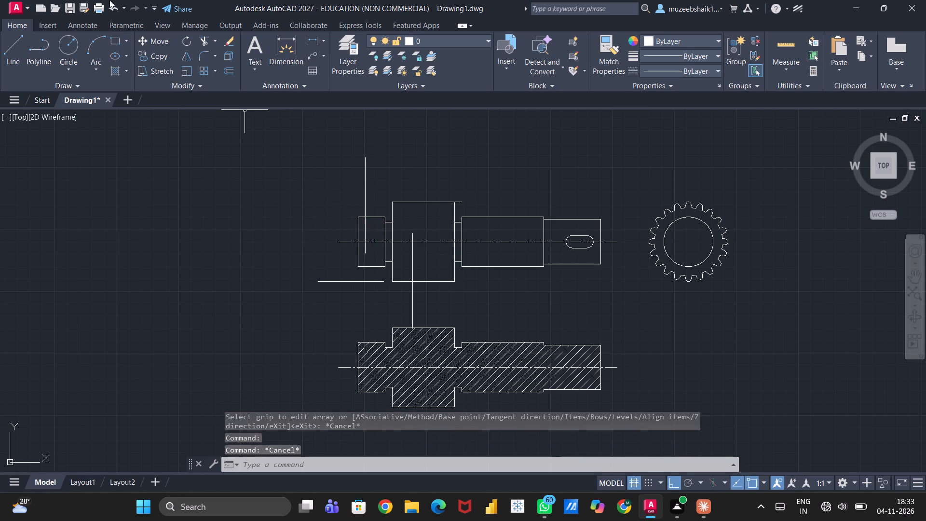
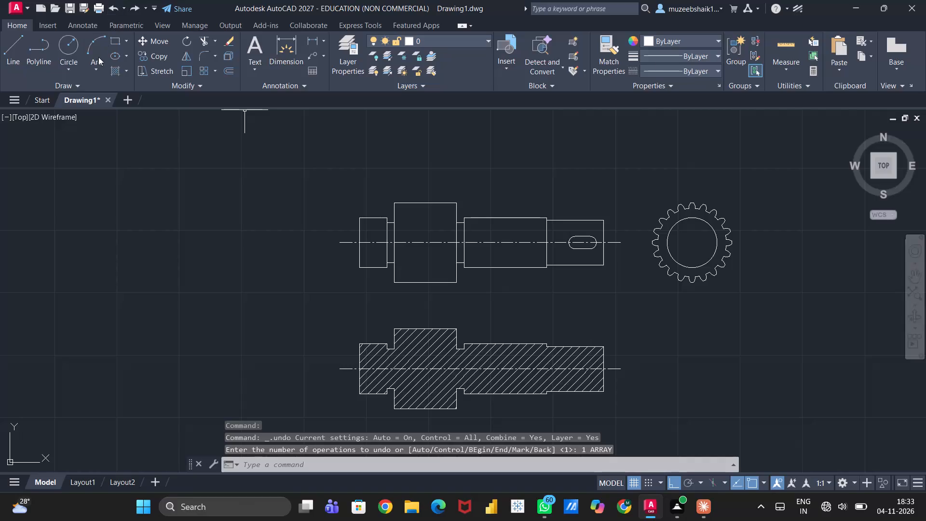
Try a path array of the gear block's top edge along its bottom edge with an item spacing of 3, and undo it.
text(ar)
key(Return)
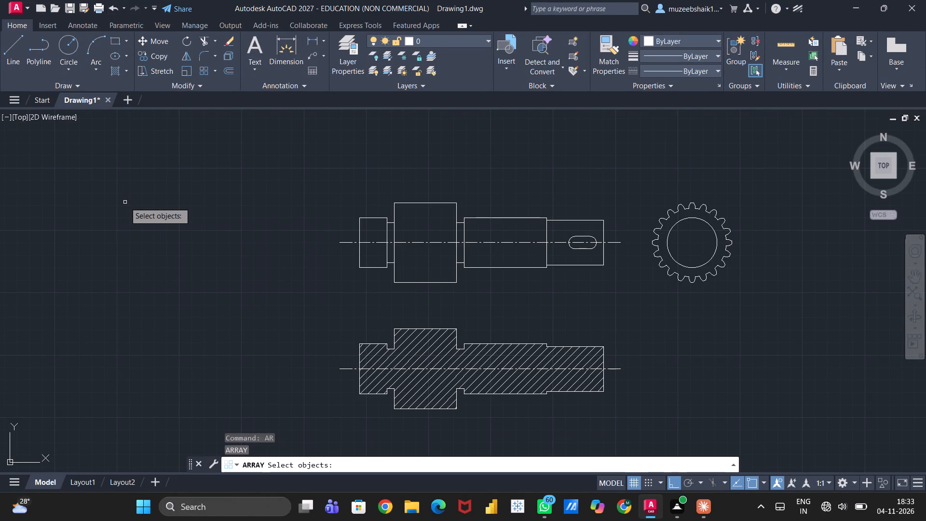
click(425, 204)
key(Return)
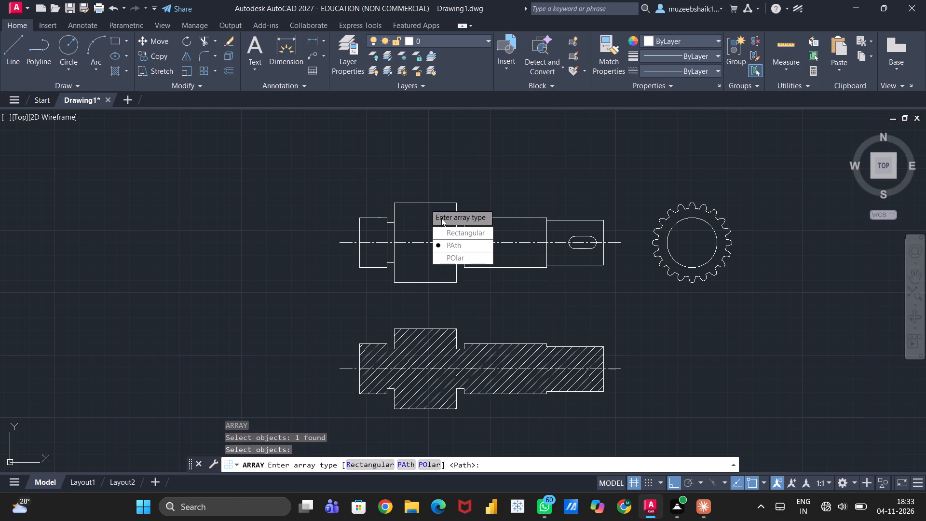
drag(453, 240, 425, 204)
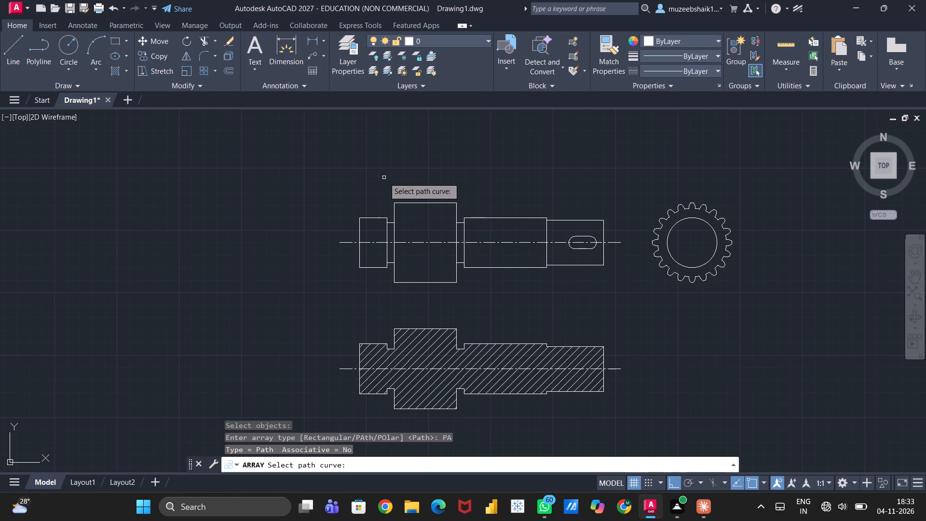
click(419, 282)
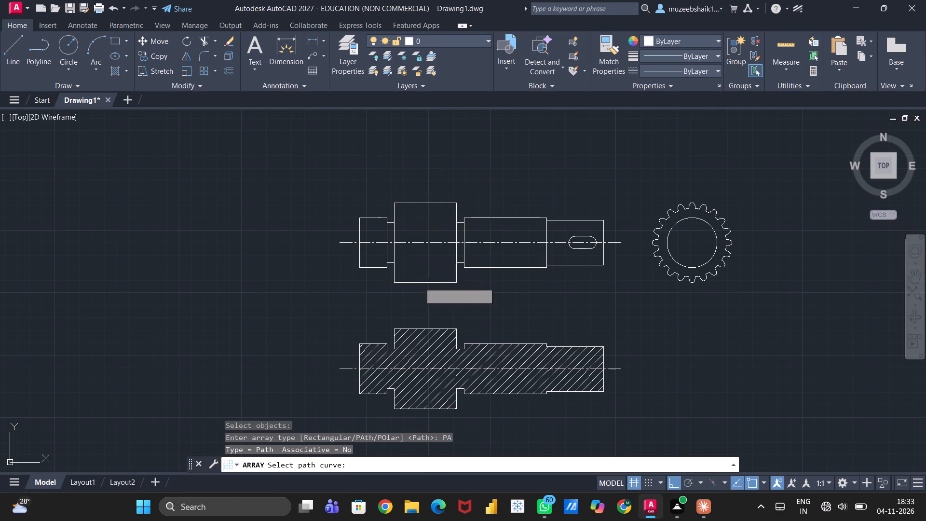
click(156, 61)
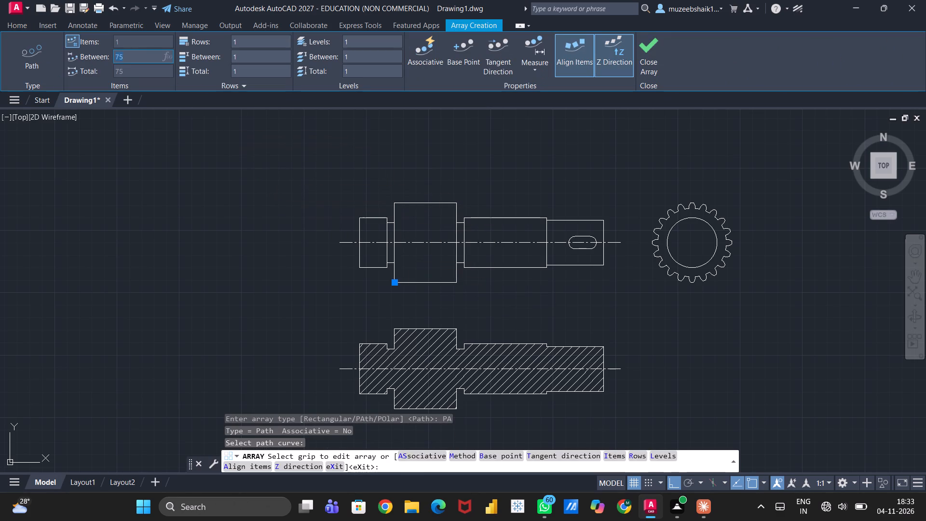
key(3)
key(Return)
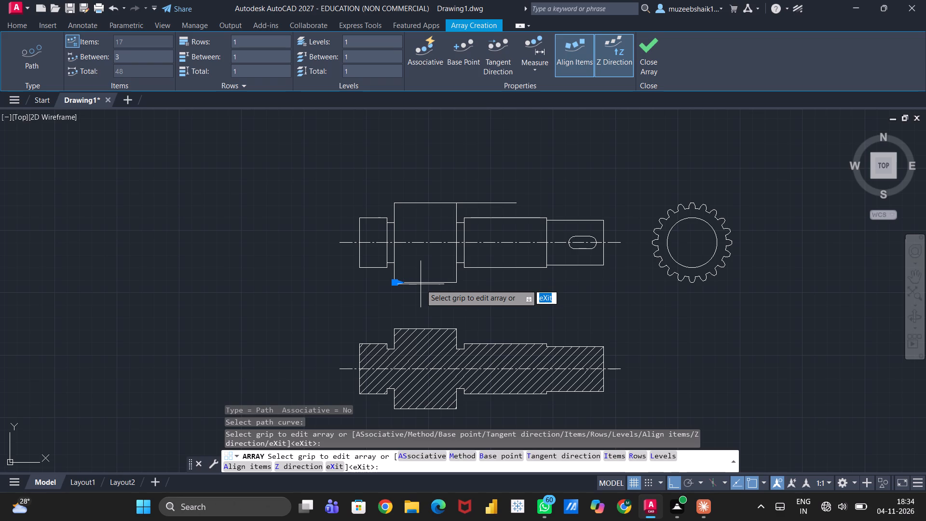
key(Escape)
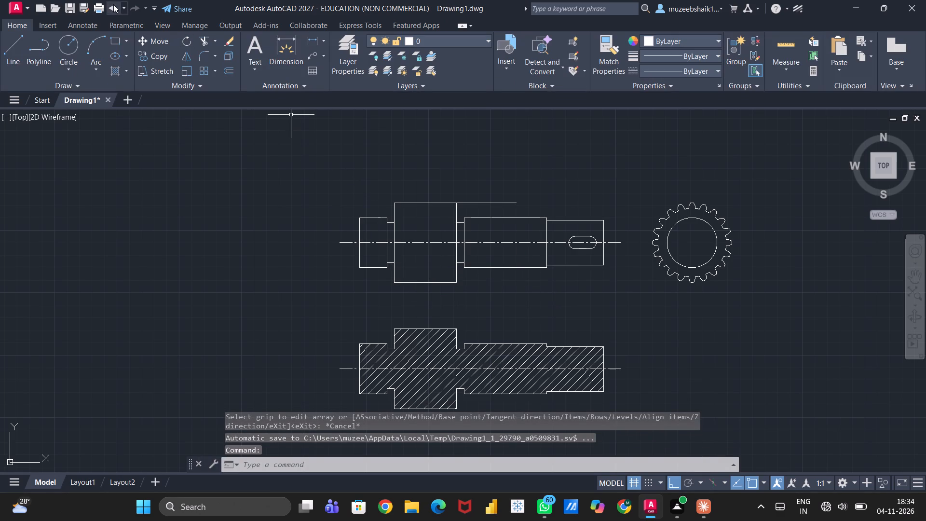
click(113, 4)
Path-array the gear block's top edge along the block's left vertical edge in the front view, with an item spacing of 3.
text(ar)
key(Return)
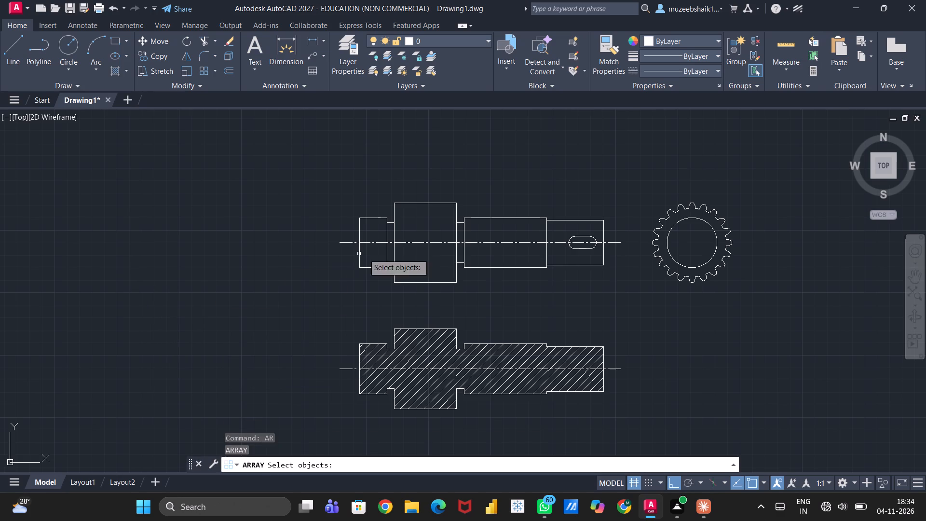
click(423, 202)
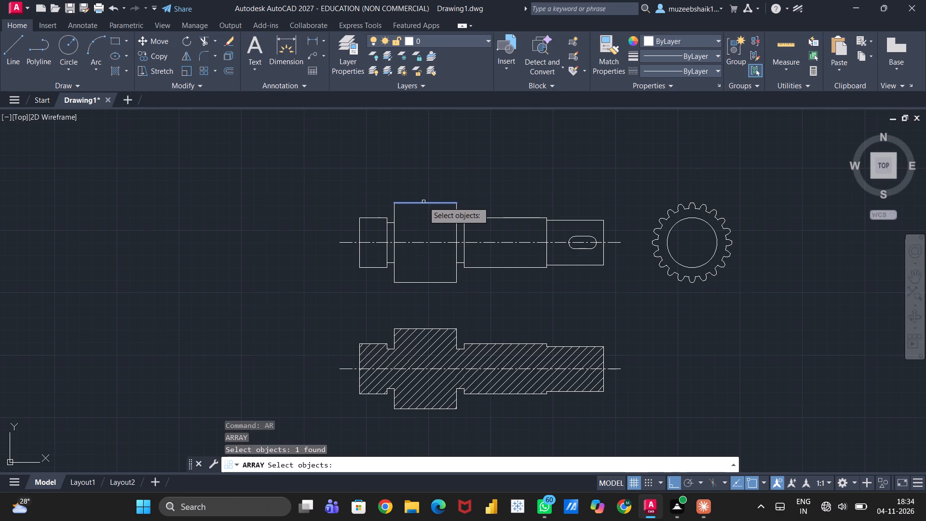
key(Return)
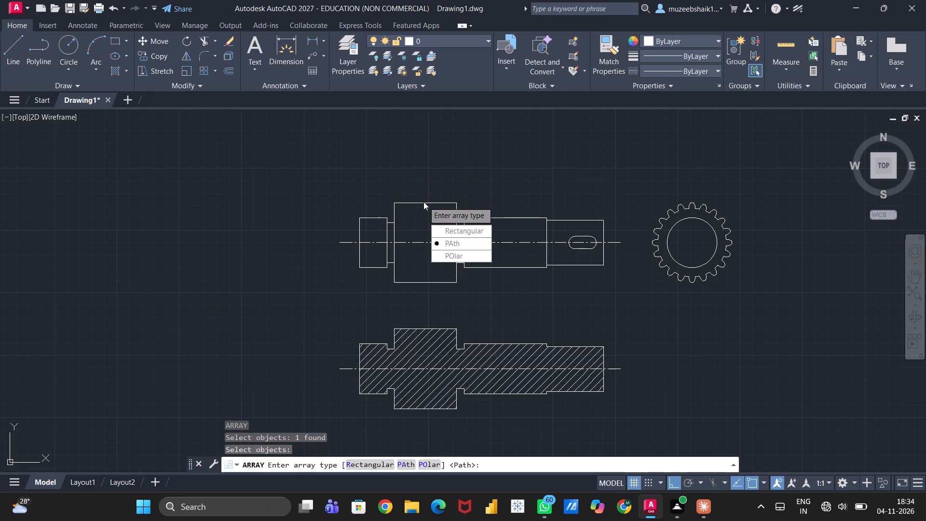
drag(453, 238, 423, 202)
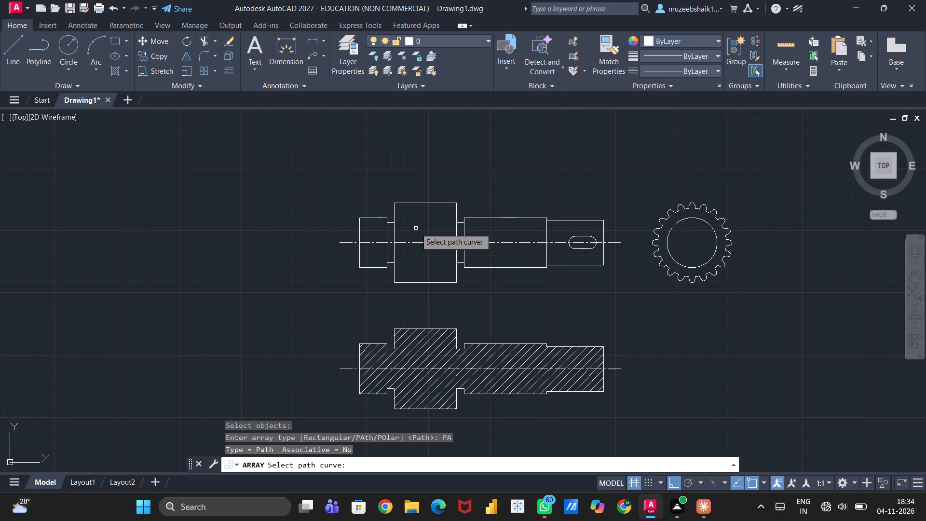
click(395, 276)
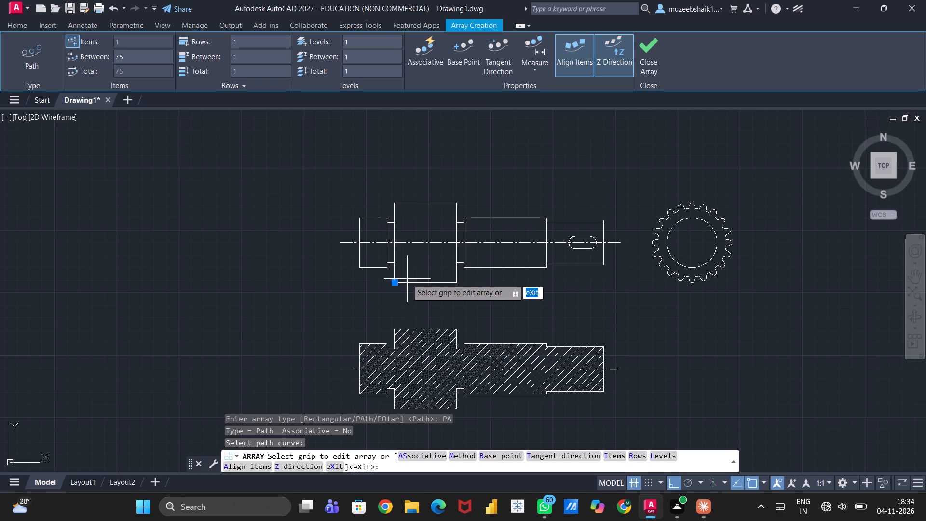
click(128, 59)
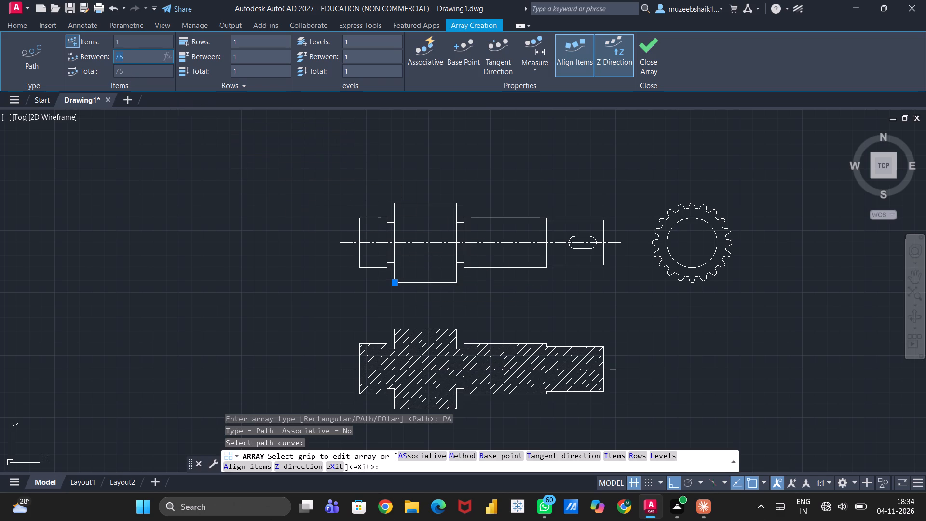
key(3)
key(Return)
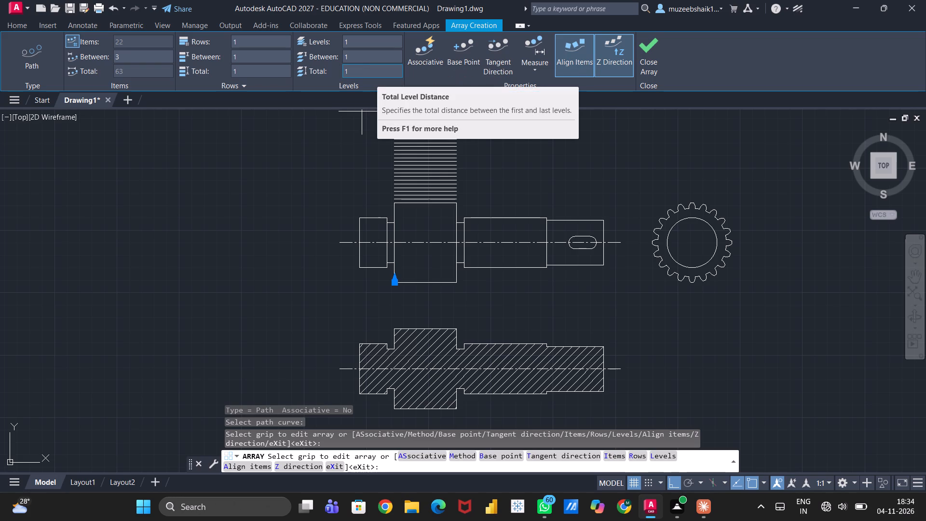
click(357, 57)
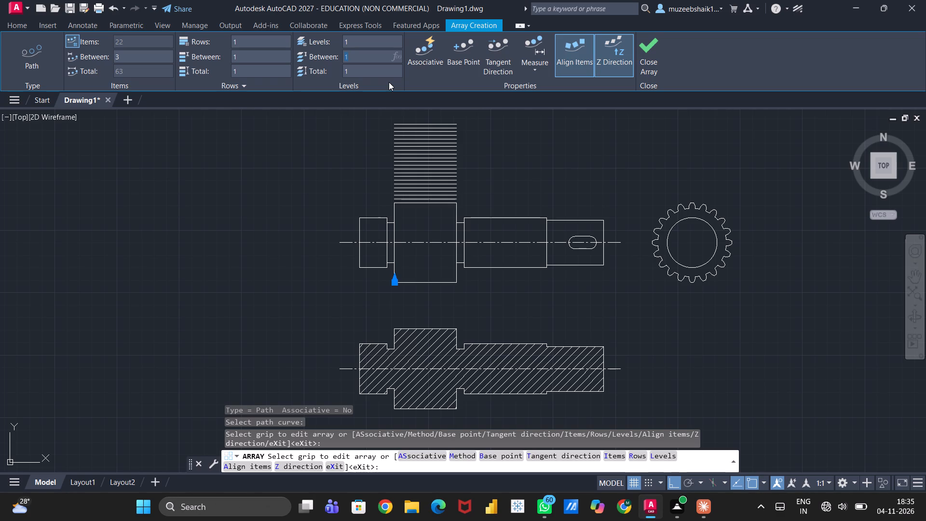
click(395, 283)
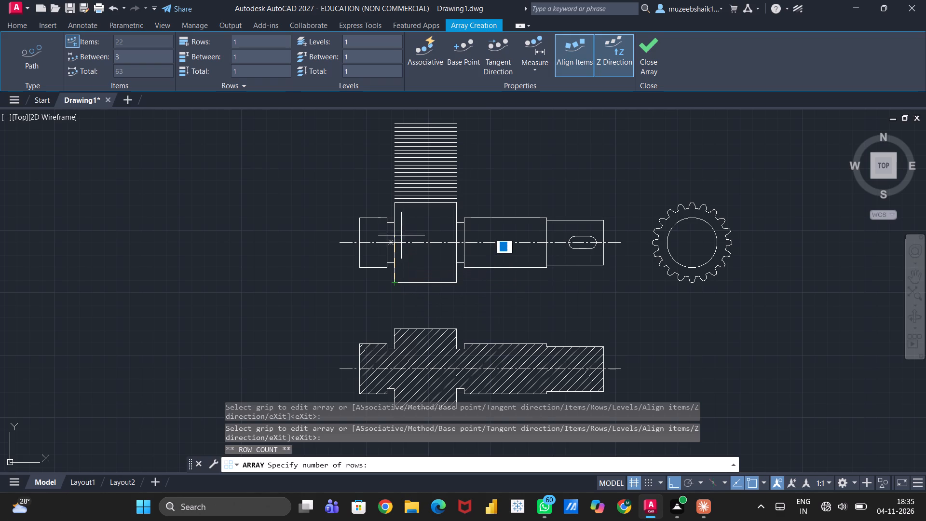
click(394, 207)
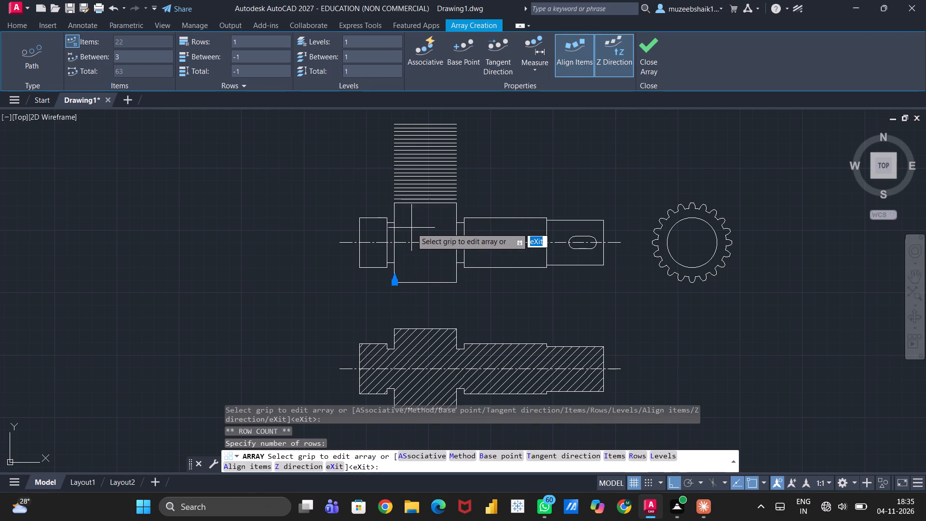
key(Escape)
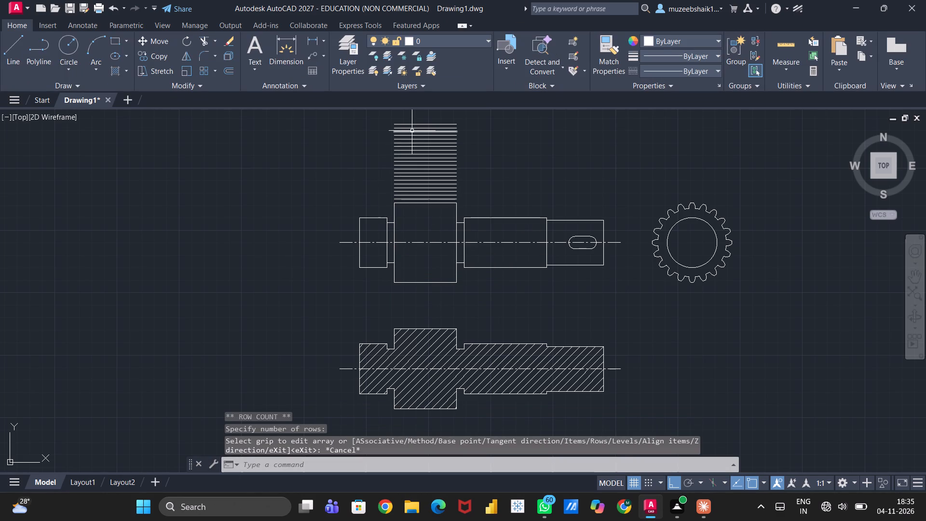
Move the whole stack of arrayed lines straight down from its middle onto the front view's centre line, inside the gear block.
drag(395, 124, 431, 151)
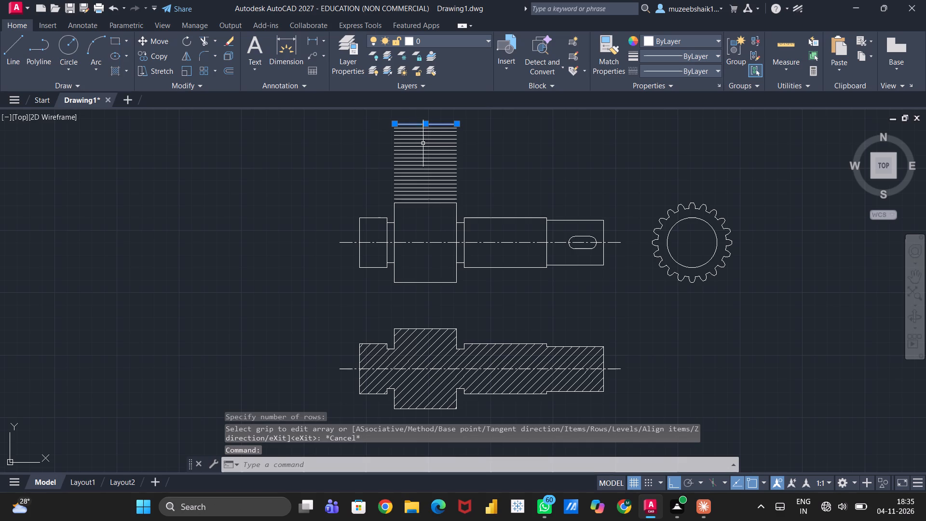
drag(431, 151, 436, 155)
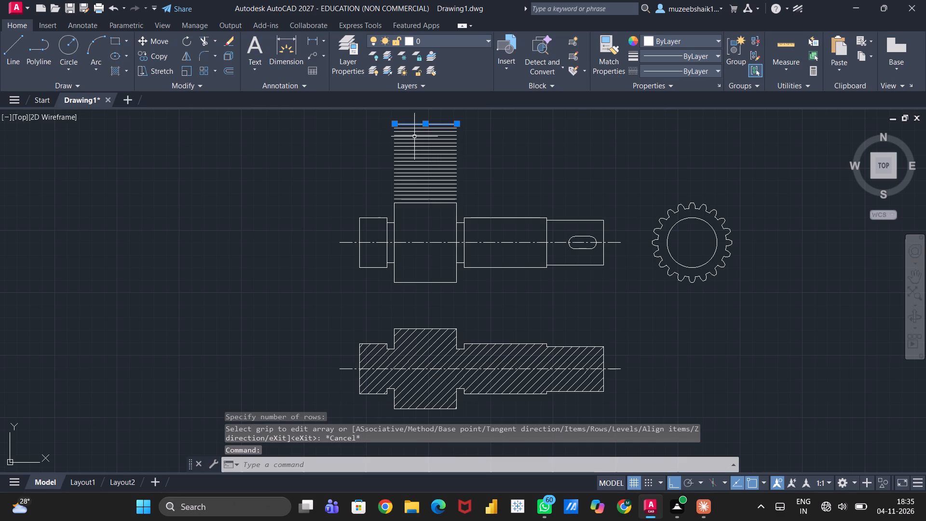
click(407, 129)
click(406, 131)
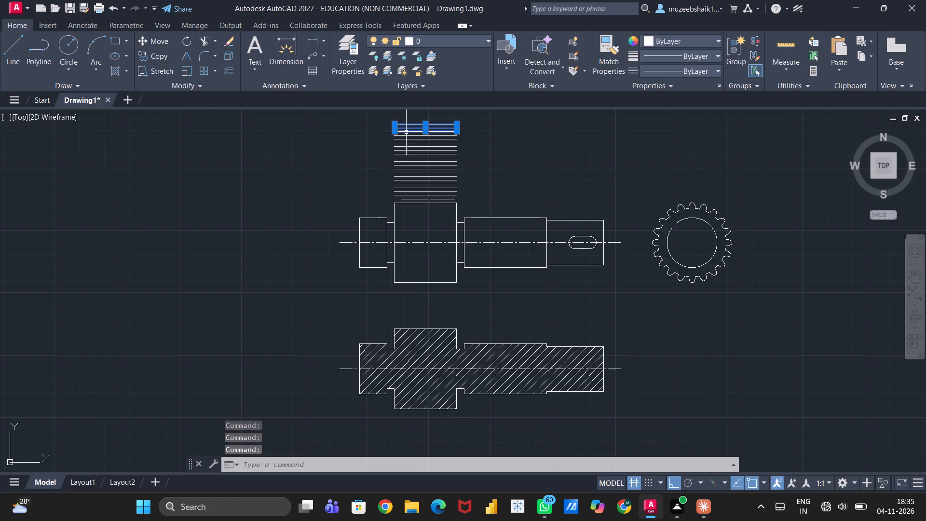
click(408, 139)
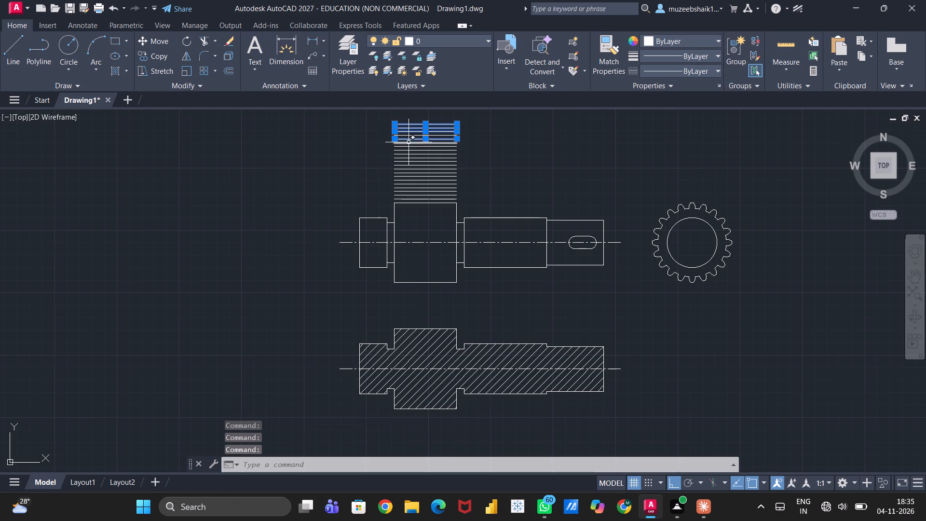
click(407, 136)
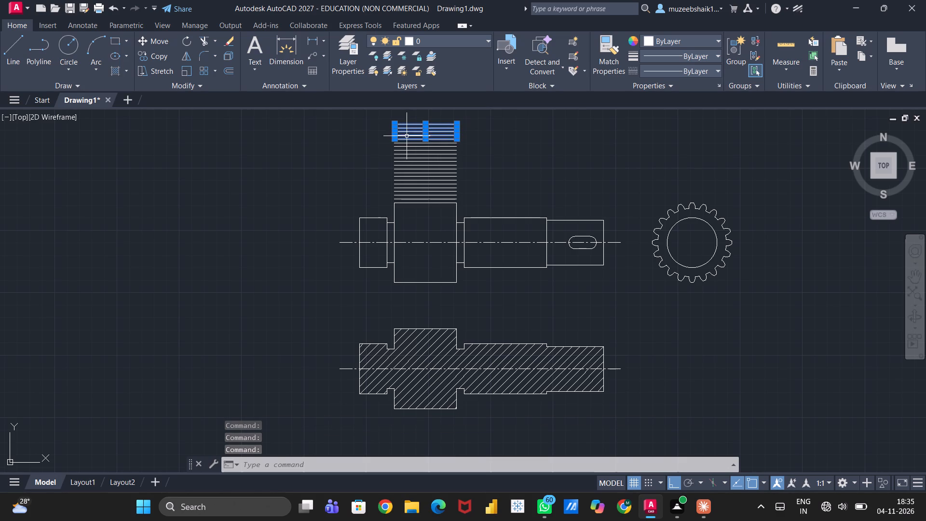
click(409, 143)
click(408, 149)
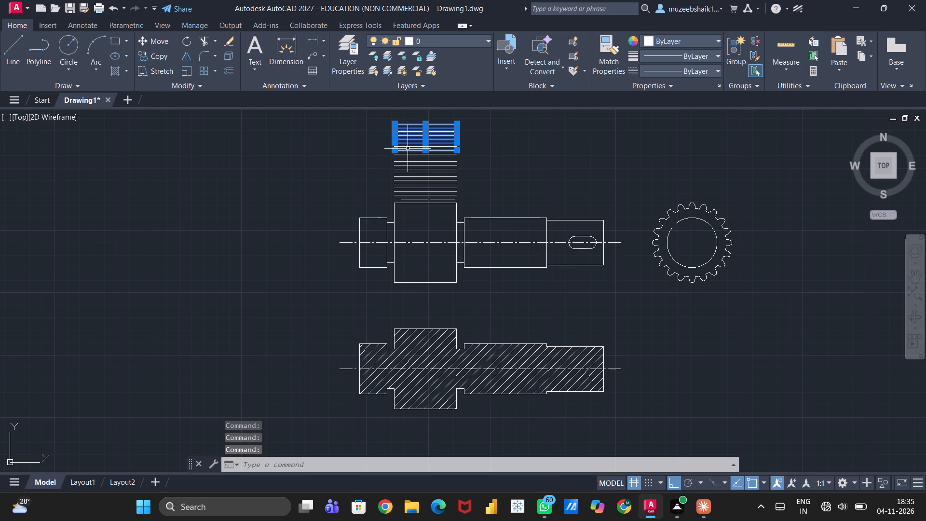
drag(371, 139, 443, 192)
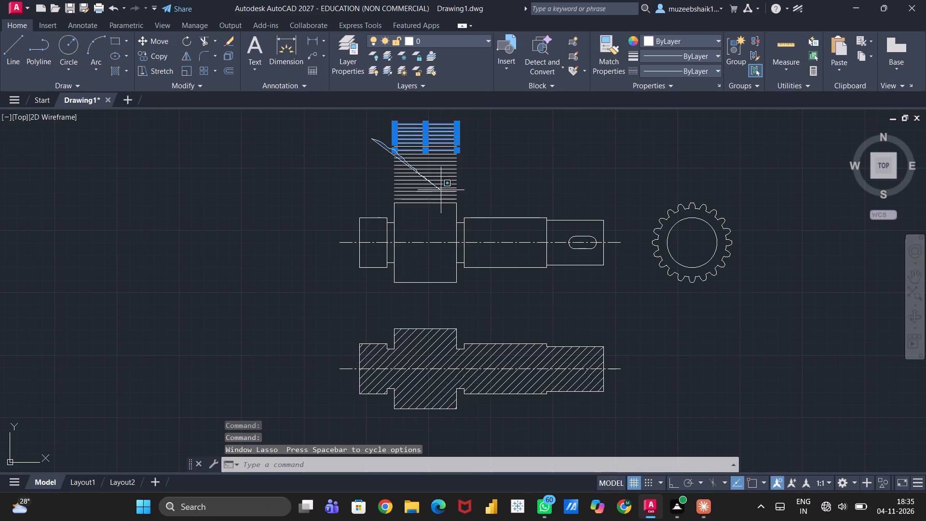
drag(443, 192, 397, 200)
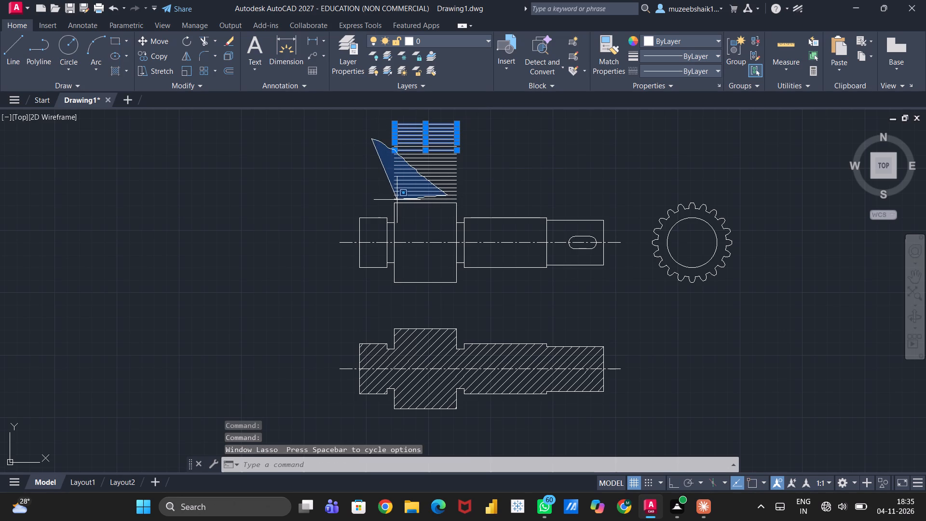
drag(397, 200, 382, 200)
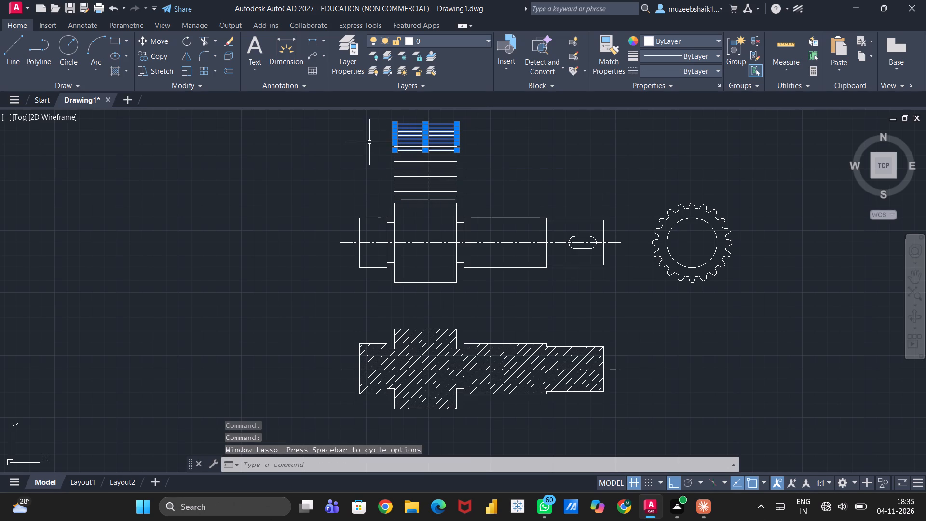
drag(361, 166, 382, 195)
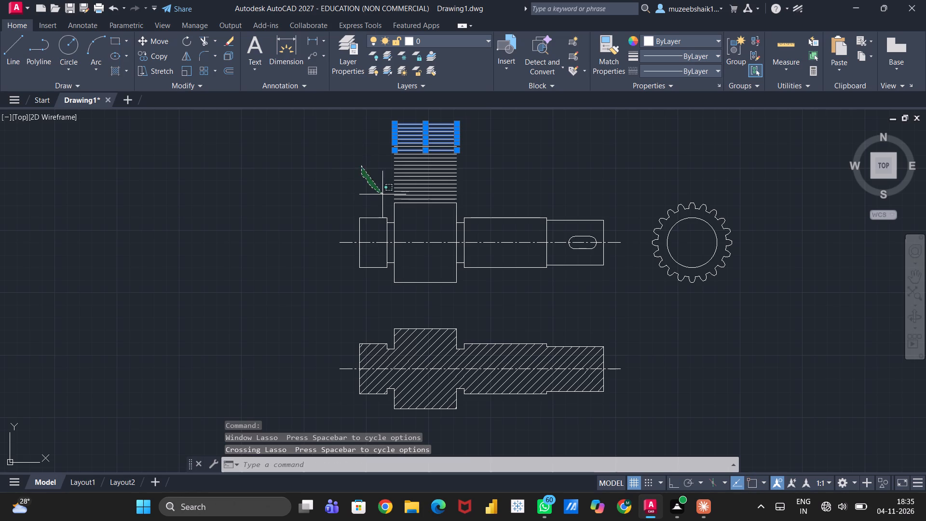
drag(382, 195, 430, 197)
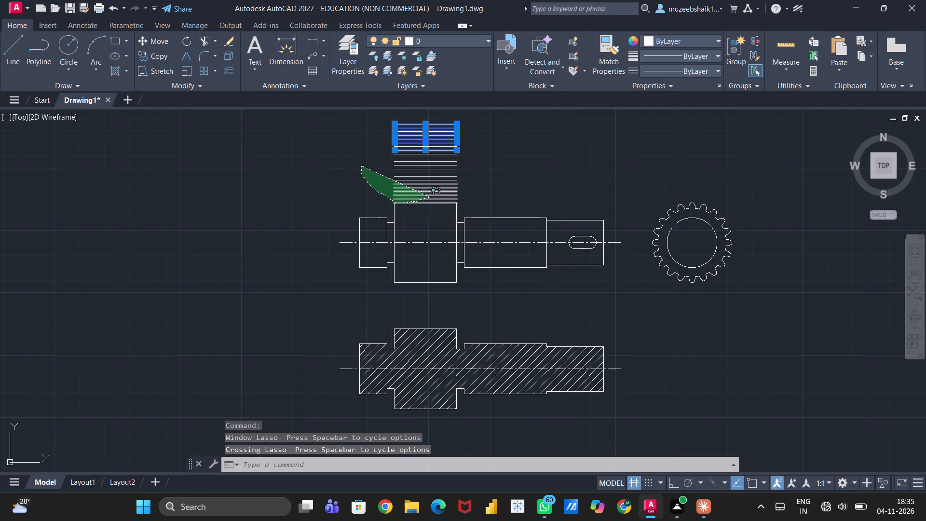
drag(430, 197, 467, 139)
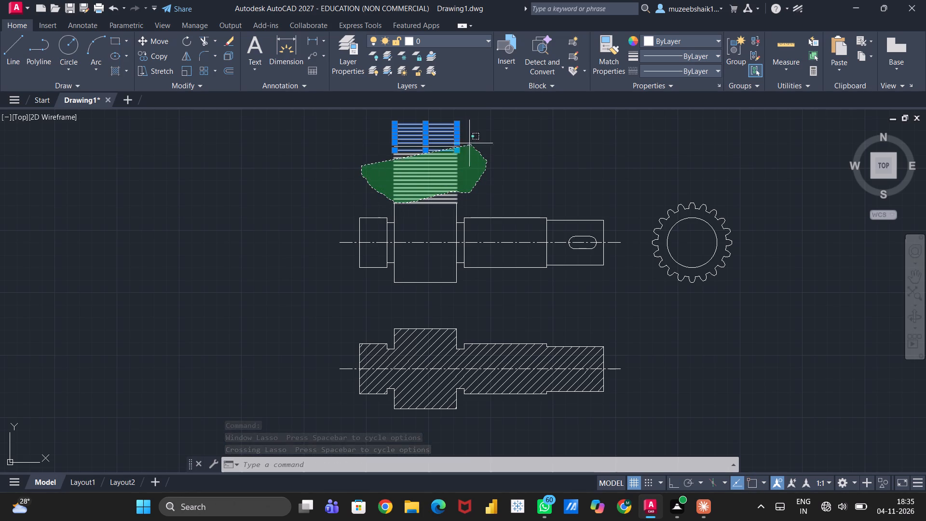
drag(467, 139, 452, 122)
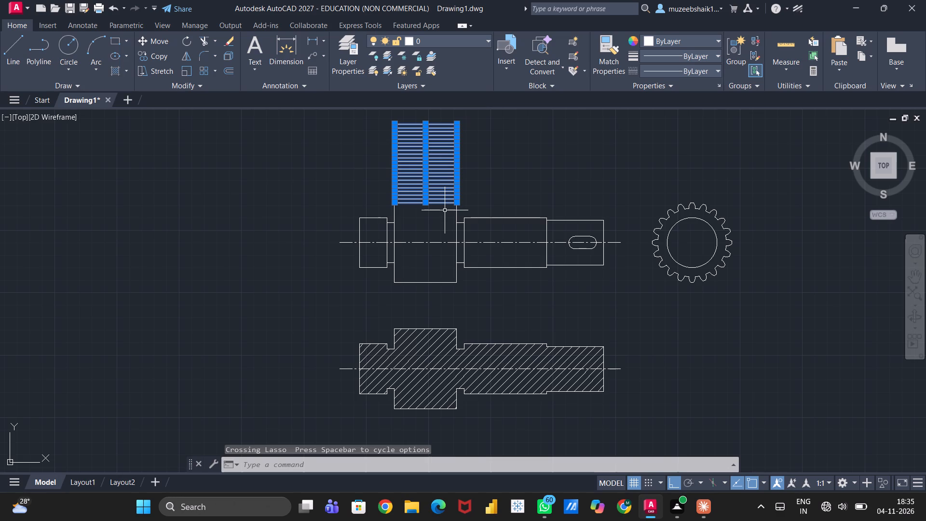
key(m)
key(Return)
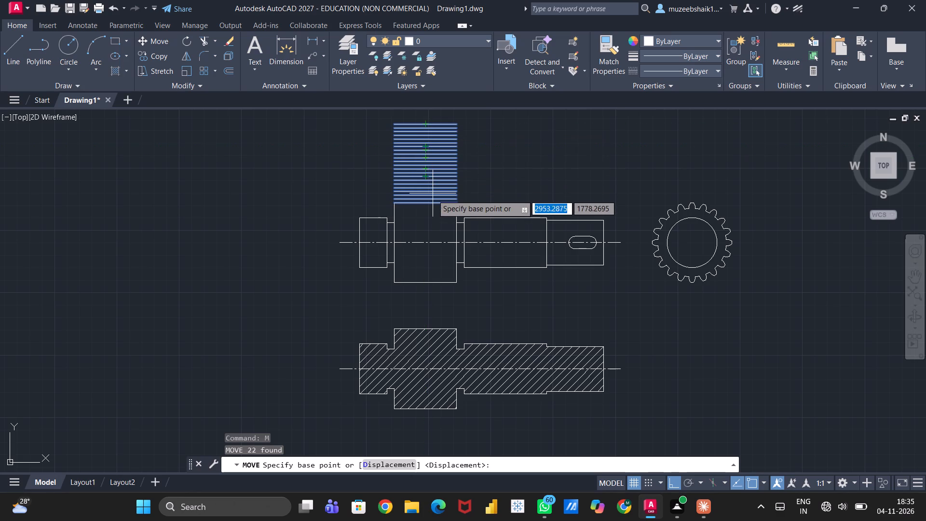
click(423, 161)
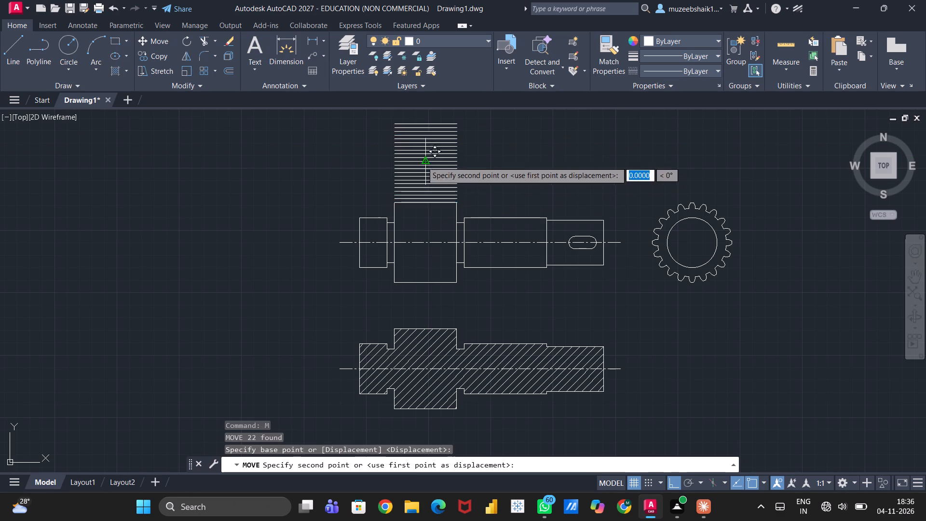
scroll(429, 240, up, 2)
click(429, 240)
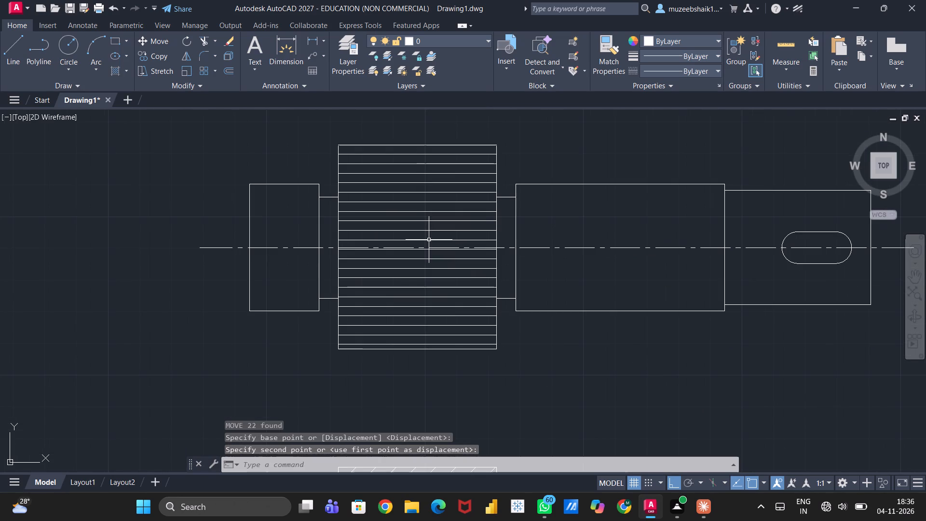
Add a linear dimension for the front view's overall shaft length, placed above the shaft and clear of the gear block.
key(Escape)
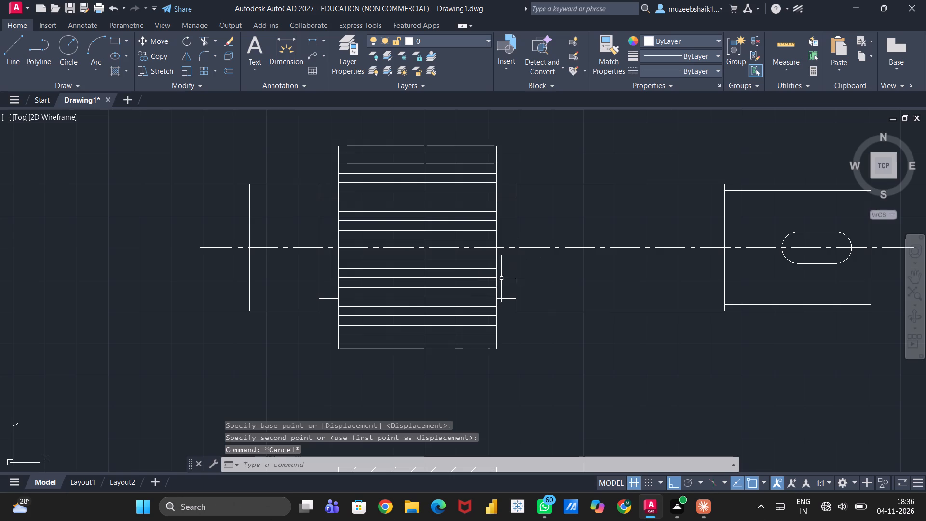
scroll(506, 266, down, 2)
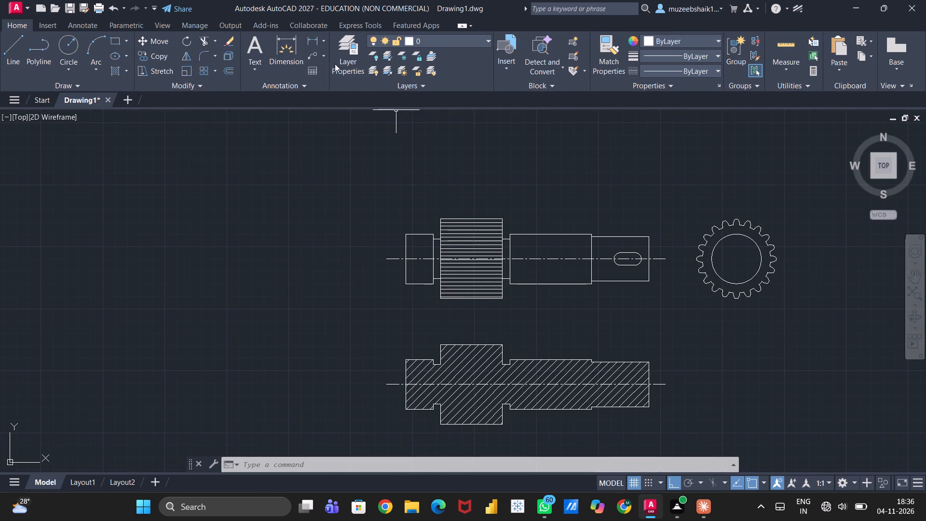
click(323, 38)
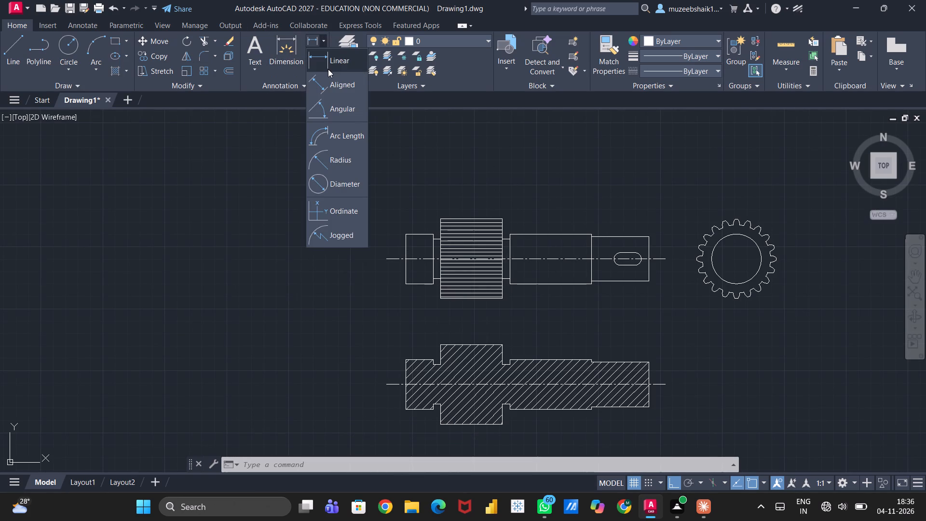
click(327, 67)
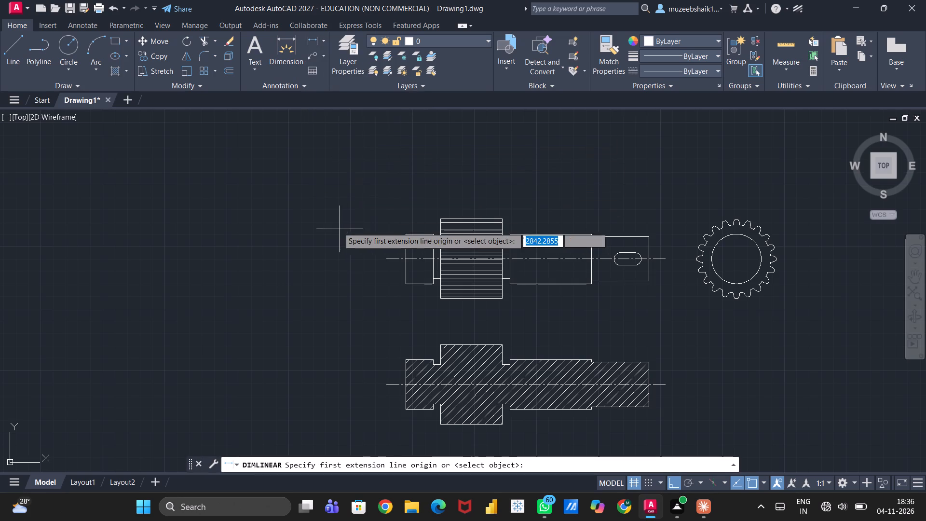
click(407, 237)
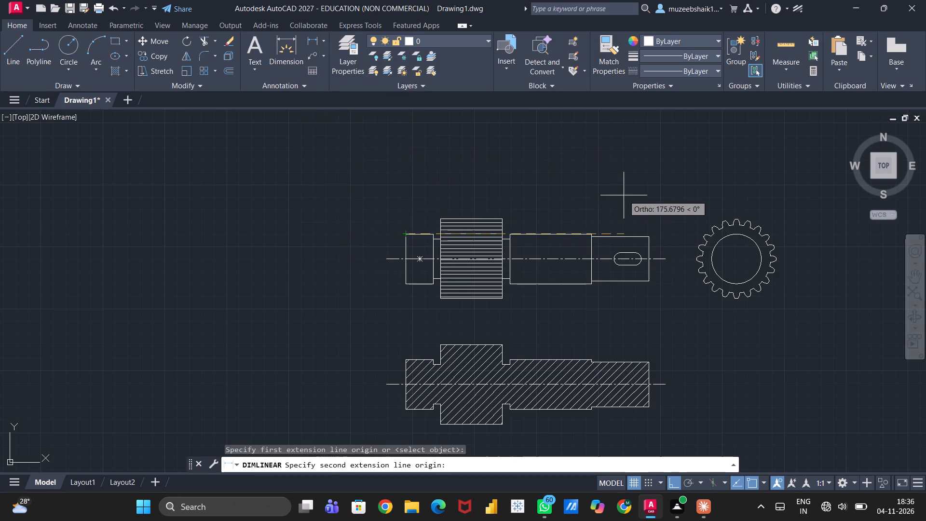
click(646, 240)
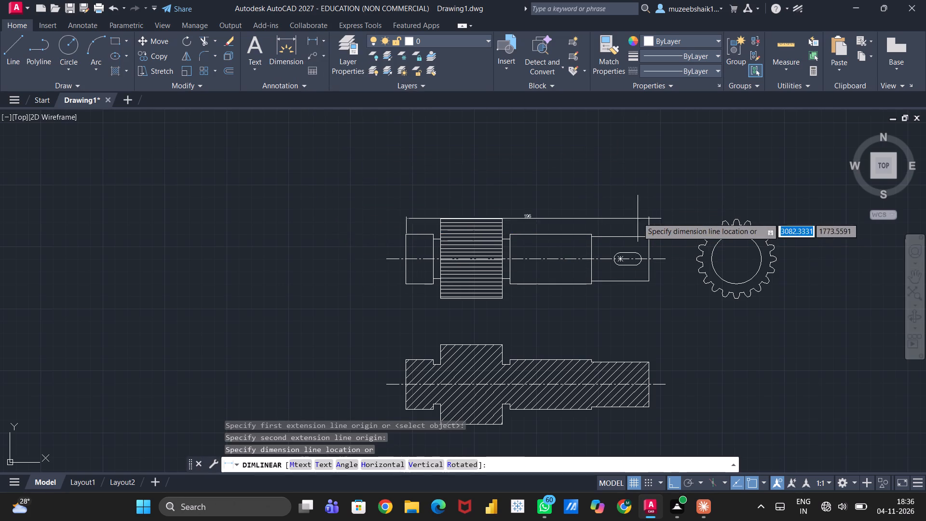
click(622, 177)
Modify the ISO-25 dimension style to use an arrow size of 5 and a text height of 6.
key(d)
key(Return)
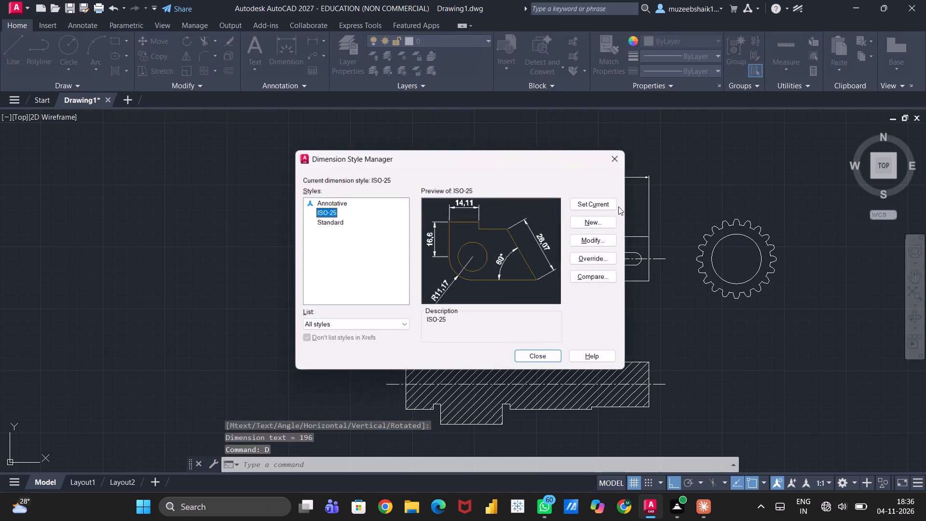
click(580, 243)
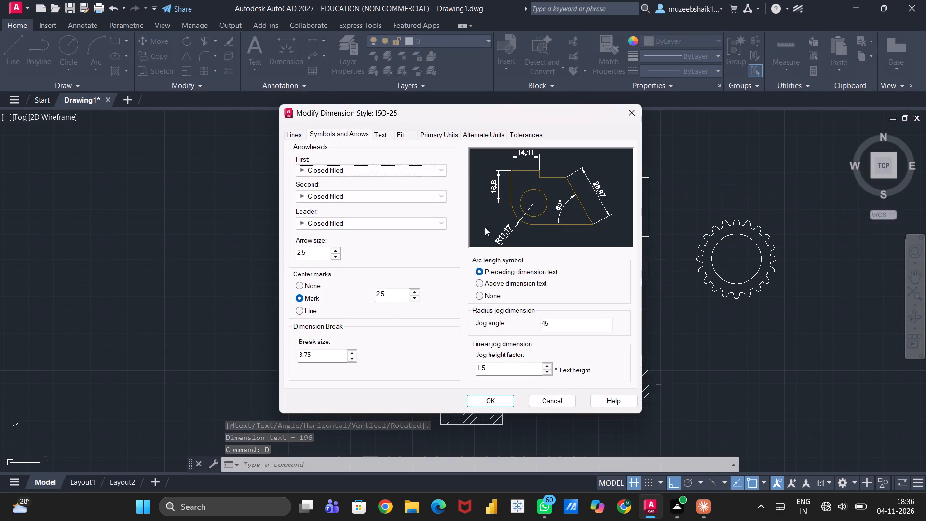
drag(300, 257, 297, 257)
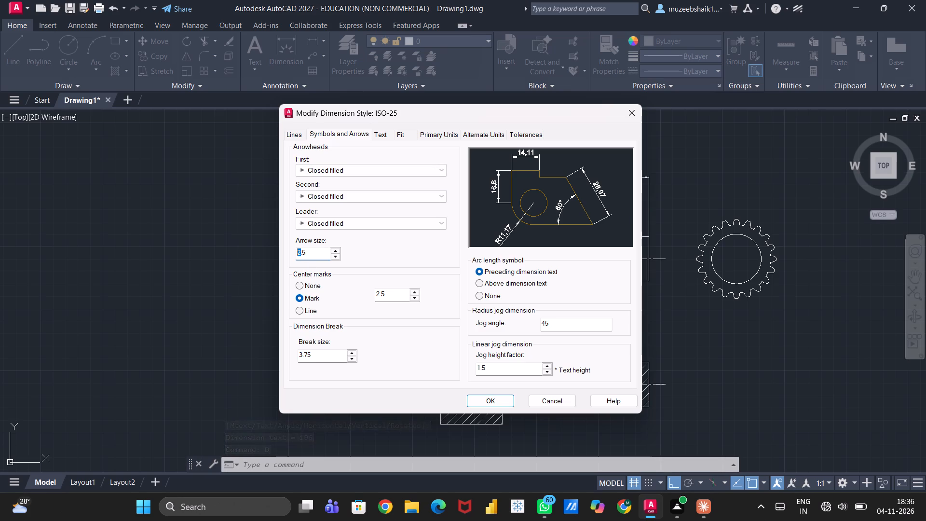
drag(297, 257, 287, 259)
drag(309, 254, 288, 255)
key(4)
key(BackSpace)
key(5)
key(Return)
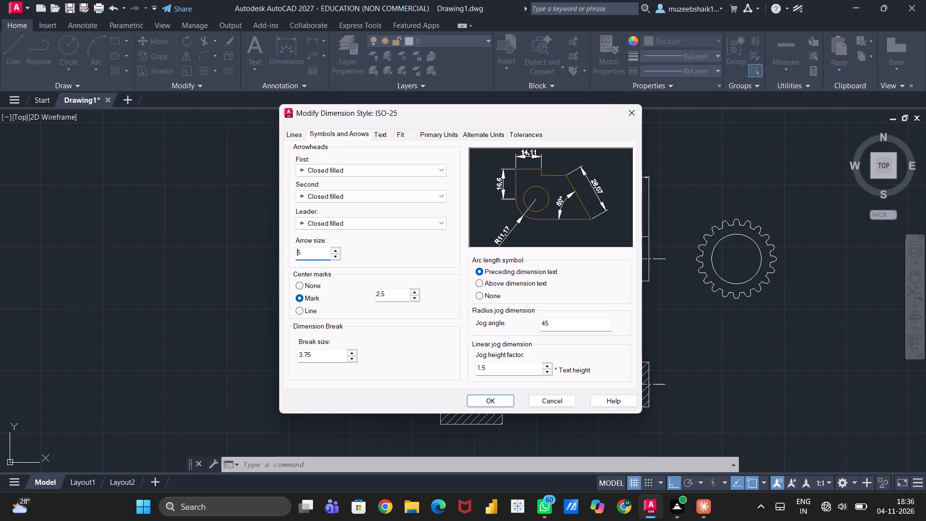
click(380, 131)
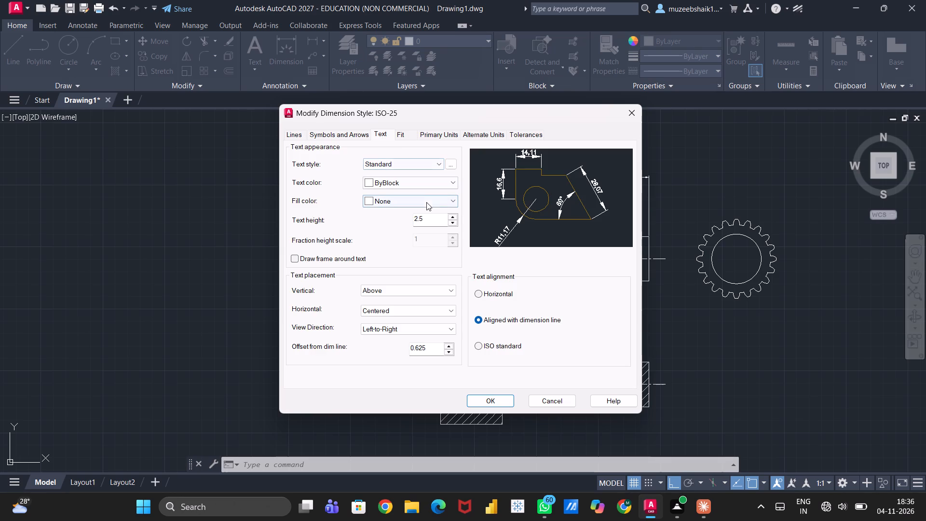
drag(421, 222, 406, 222)
key(6)
key(Return)
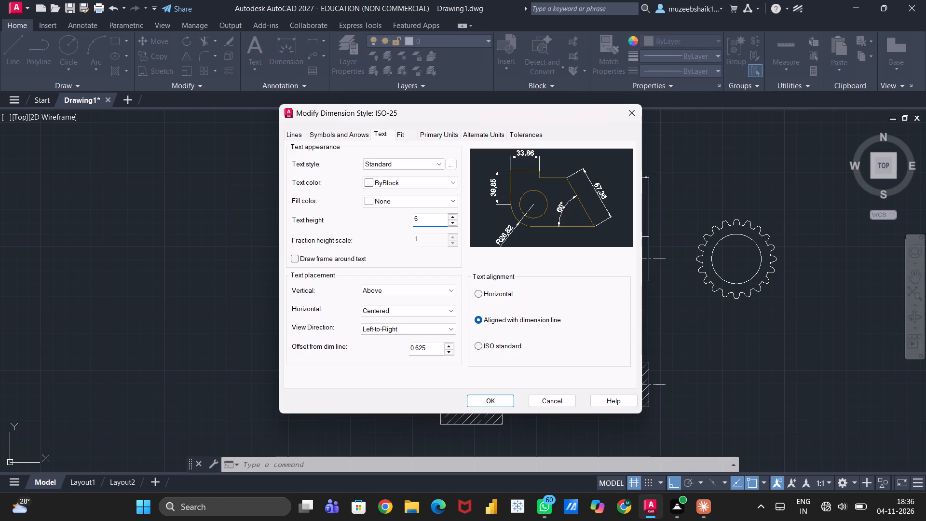
Set the ISO-25 style's primary units to use a period as the decimal separator, keeping the decimal unit format.
click(426, 132)
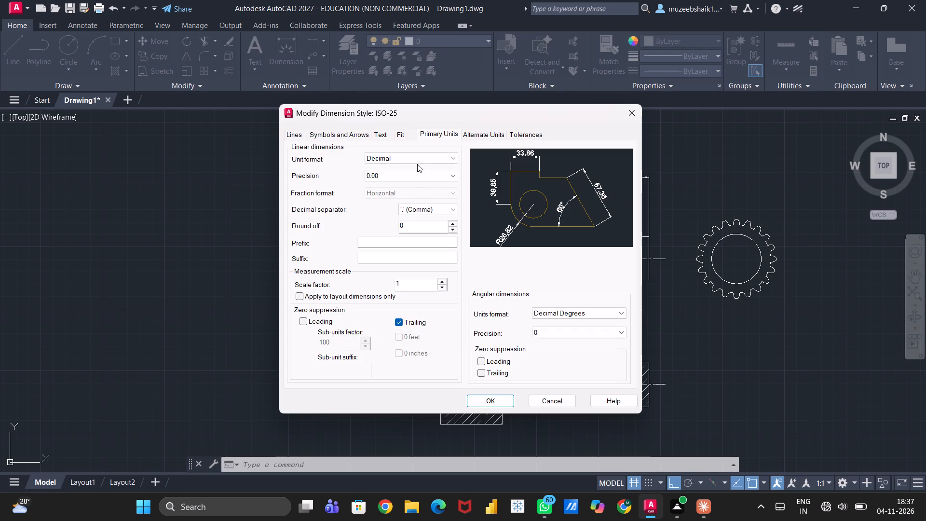
click(417, 159)
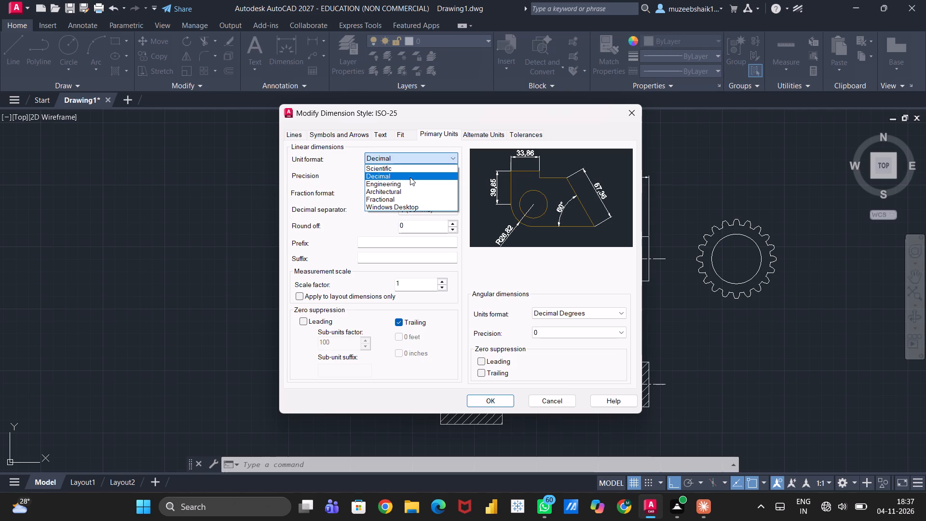
click(403, 155)
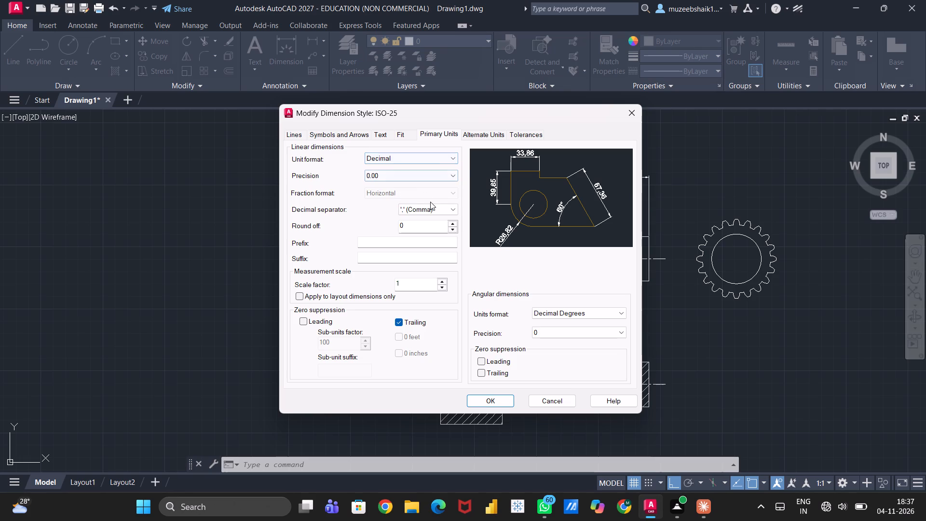
click(427, 209)
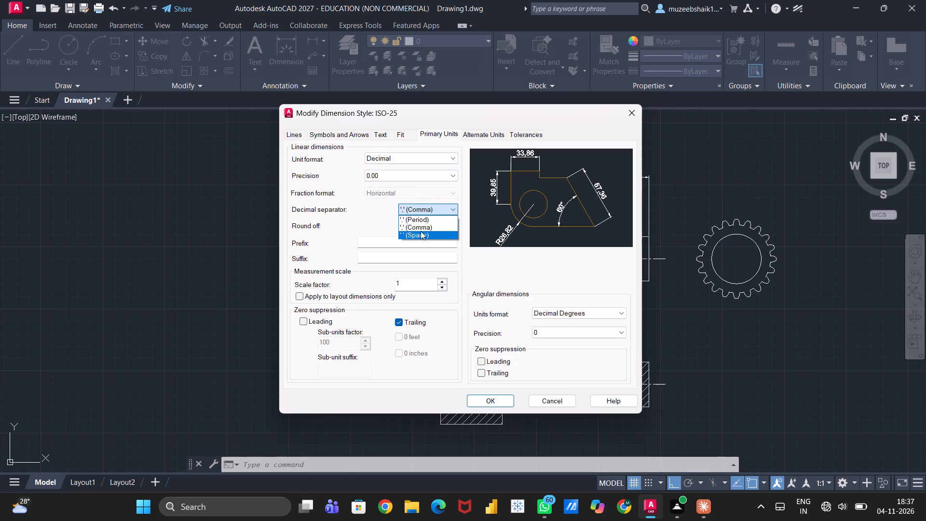
click(421, 221)
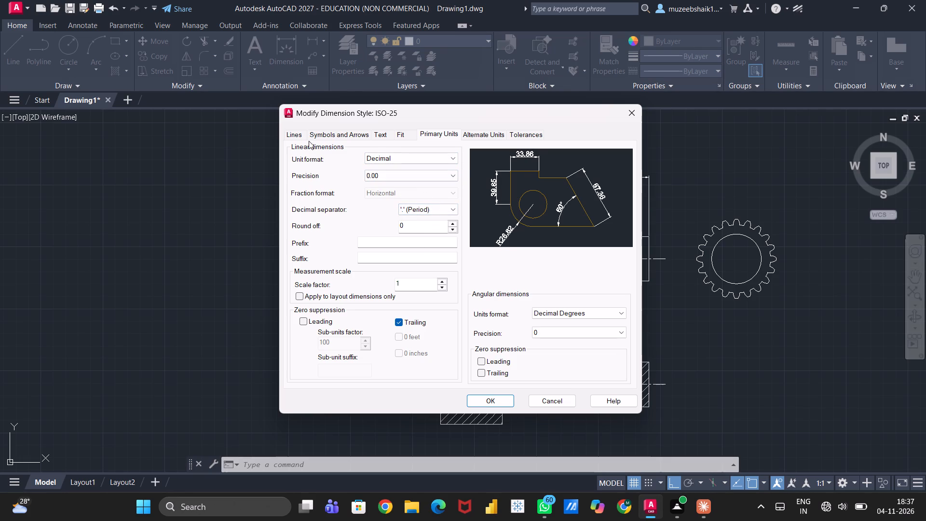
Set the ISO-25 style's dimension line colour to green and make the style current.
click(299, 134)
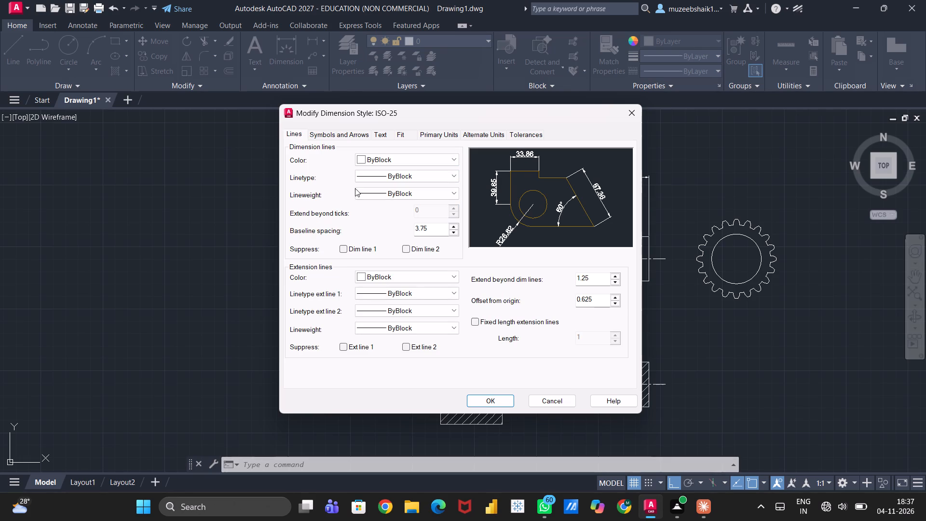
click(368, 162)
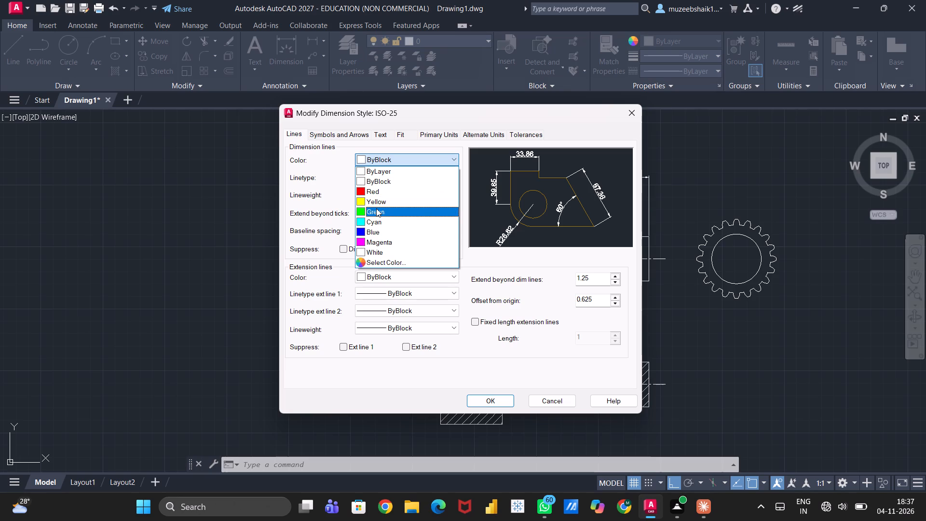
click(376, 208)
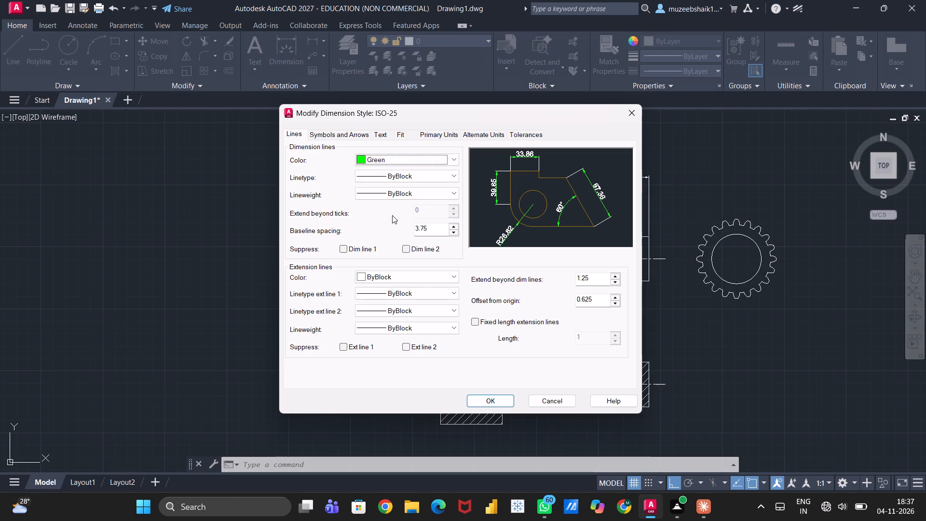
click(482, 403)
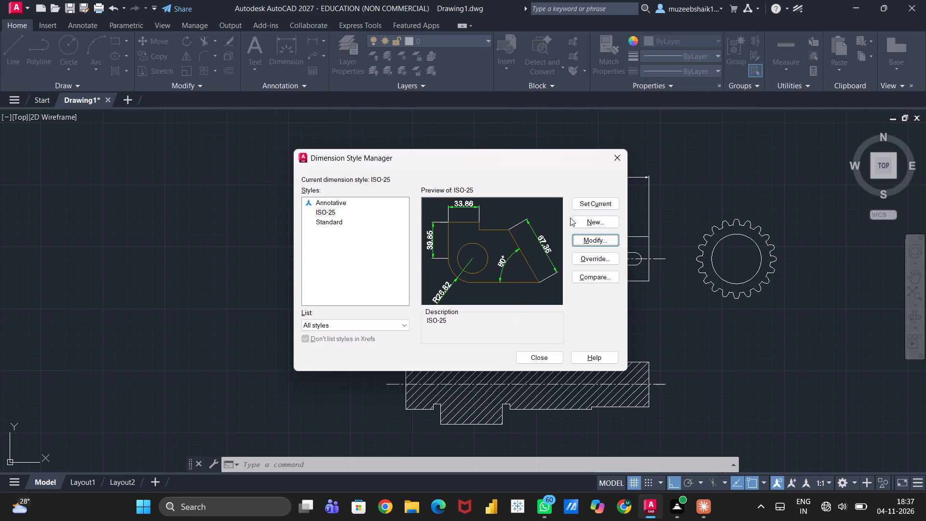
click(590, 202)
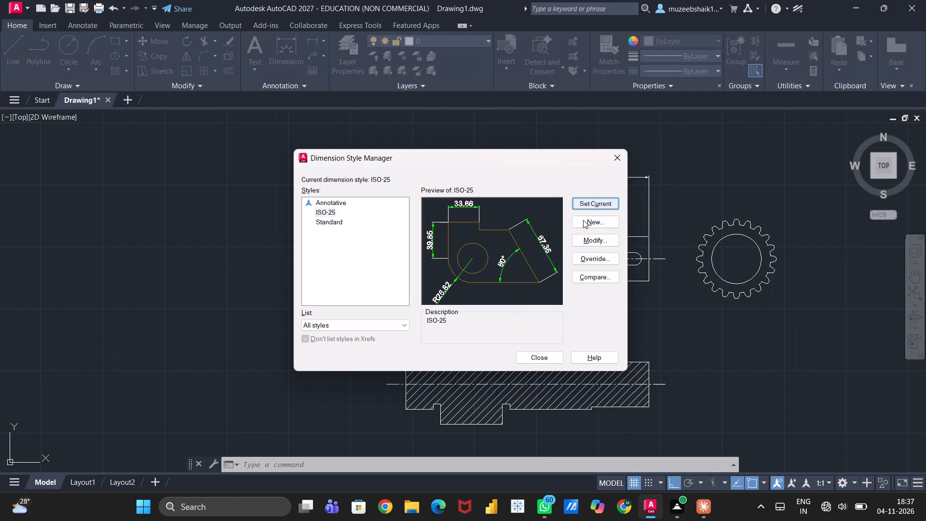
click(546, 355)
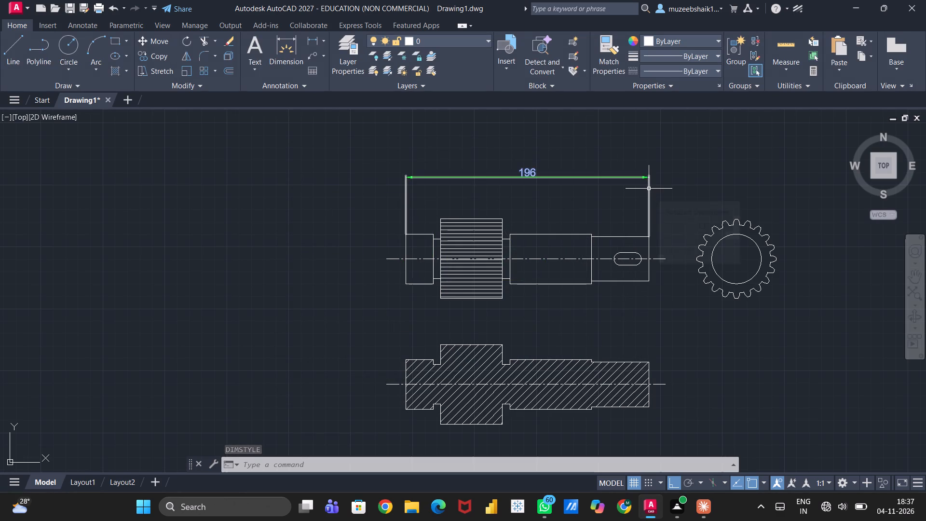
Change the overall length dimension's object colour to the green 19,155,72.
click(649, 189)
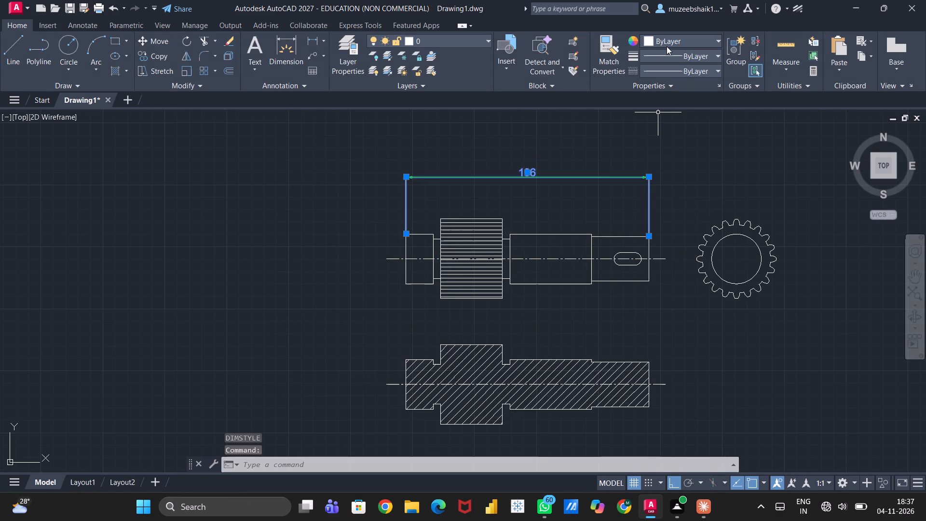
click(666, 41)
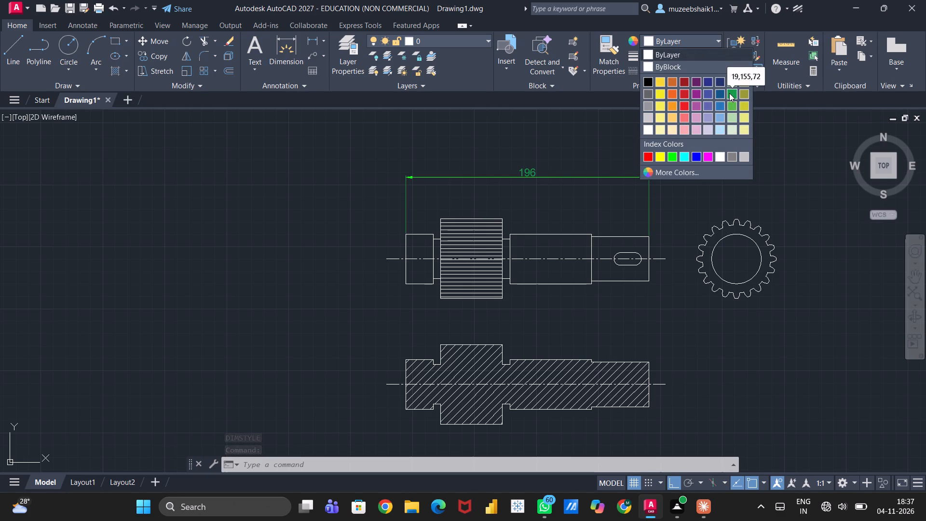
click(730, 93)
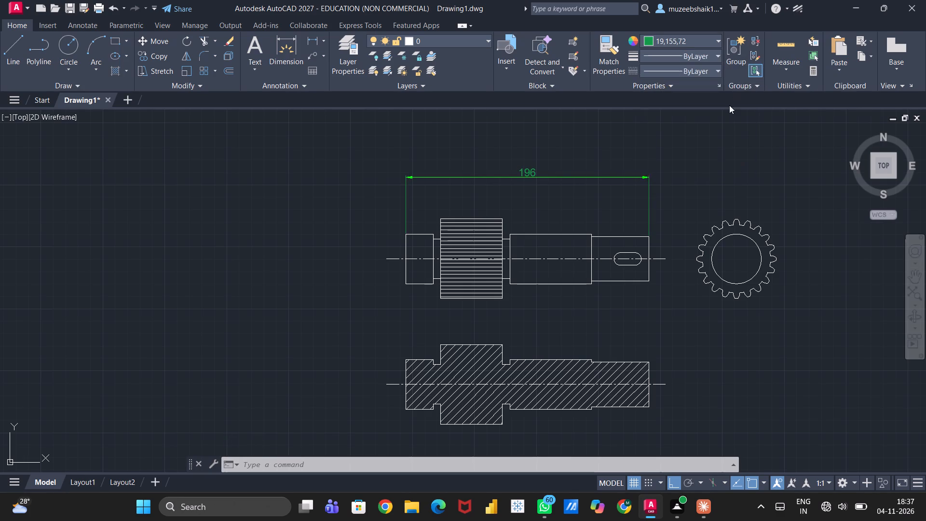
key(Escape)
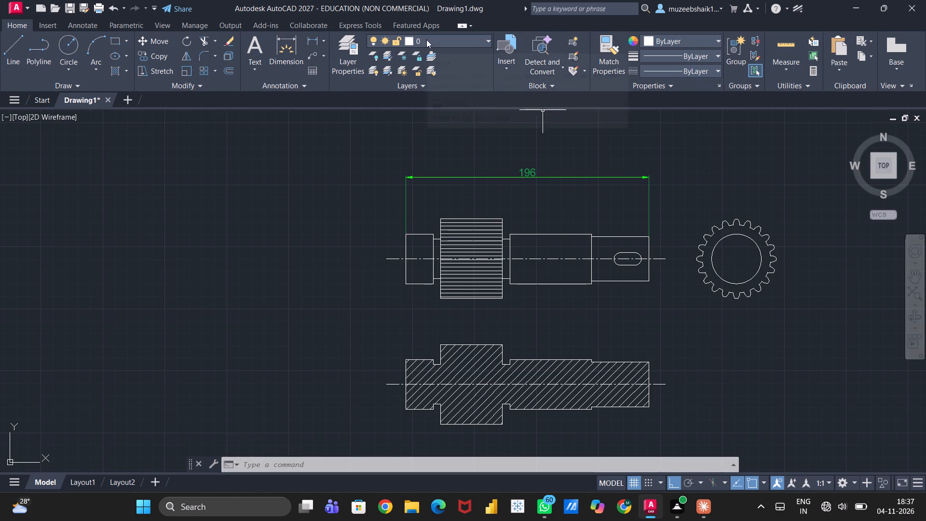
Dimension the gear block's width along its top edge, placing the dimension between the block and the overall length dimension.
click(290, 51)
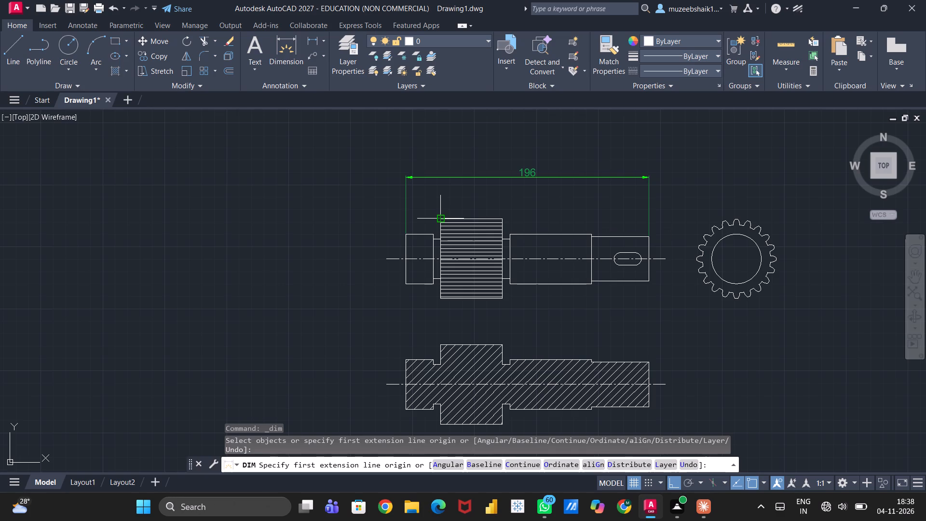
click(440, 219)
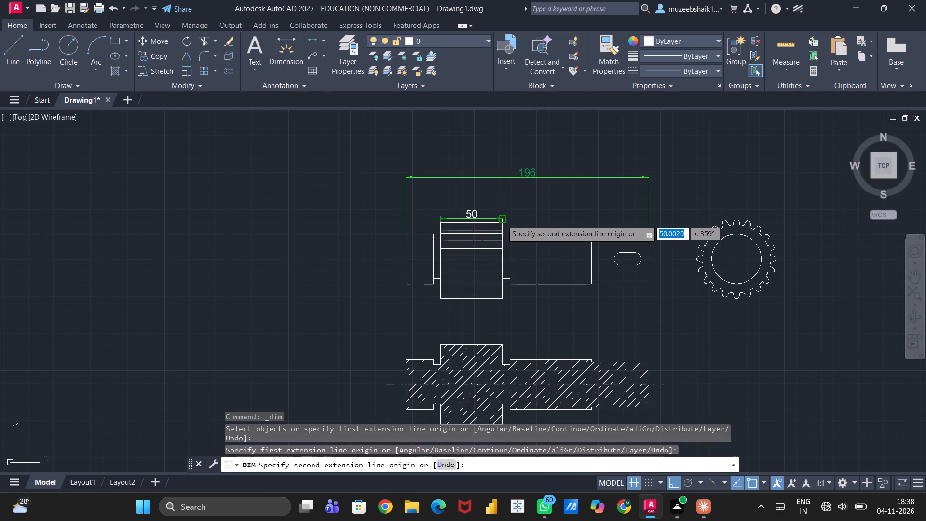
click(502, 220)
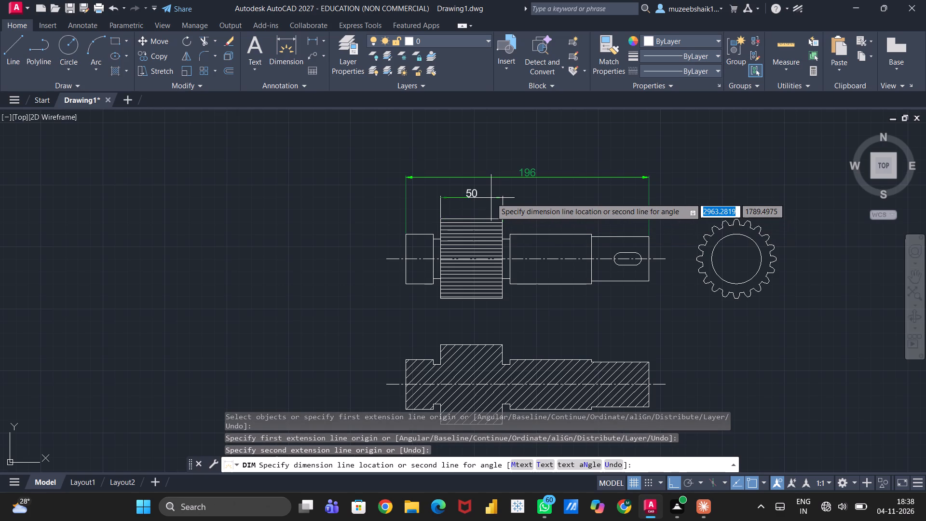
click(490, 206)
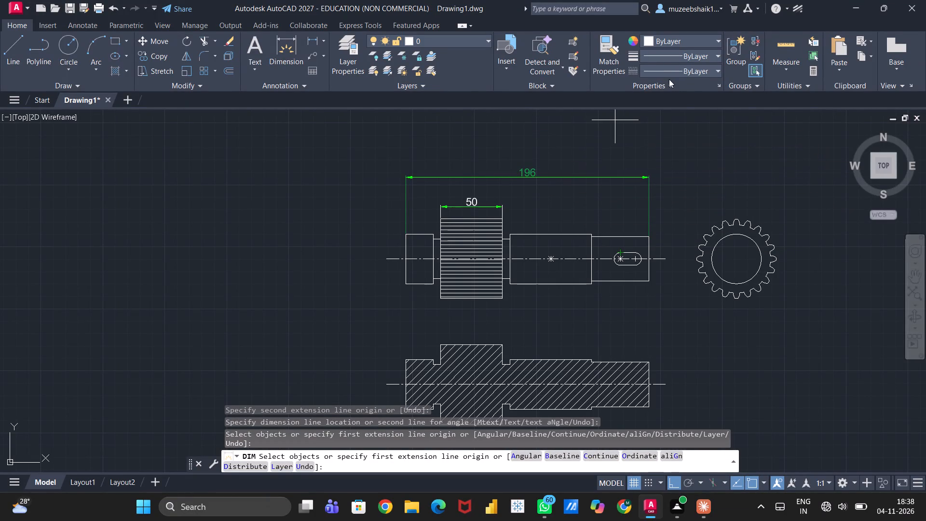
key(d)
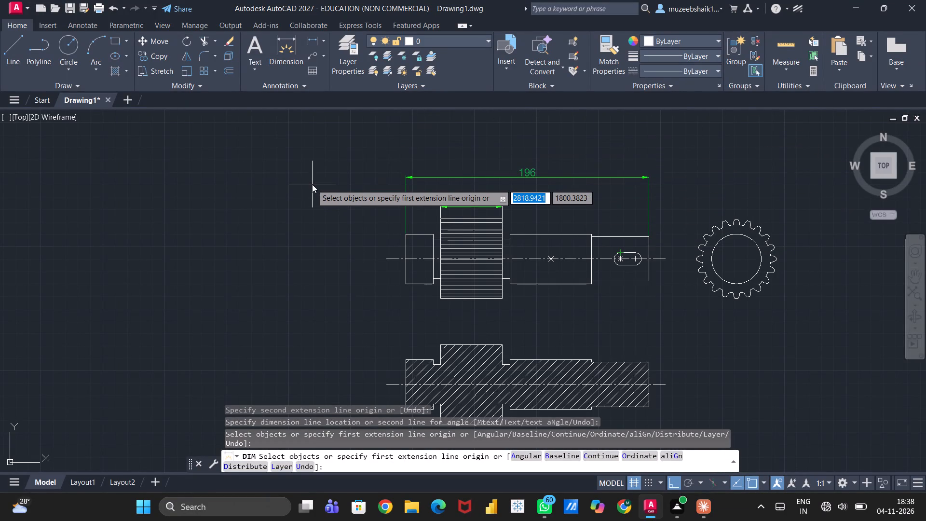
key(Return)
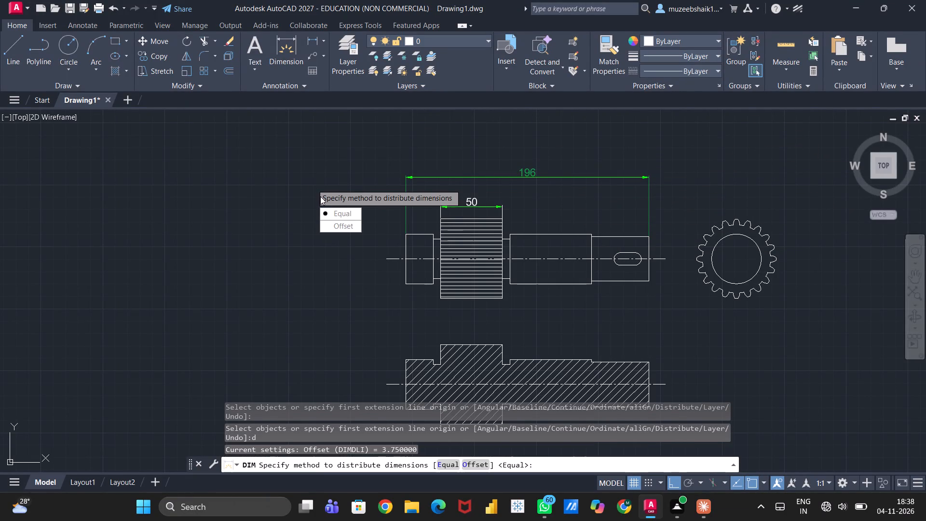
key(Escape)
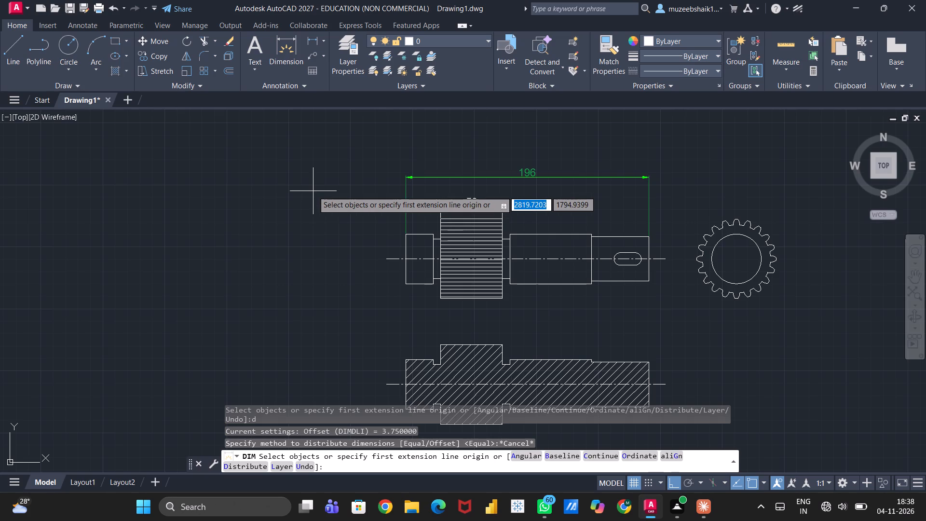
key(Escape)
Set the ISO-25 dimension style's text height to 5 and make the style current.
key(d)
key(Return)
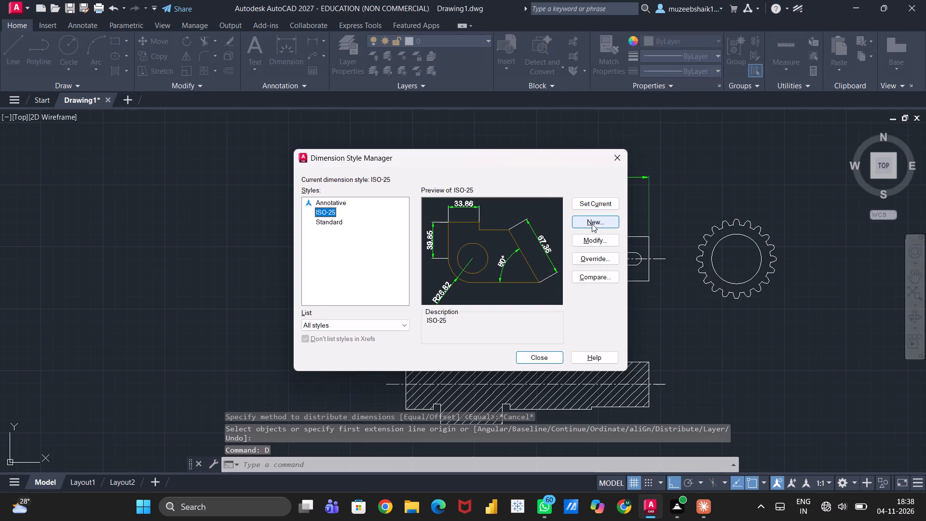
click(588, 238)
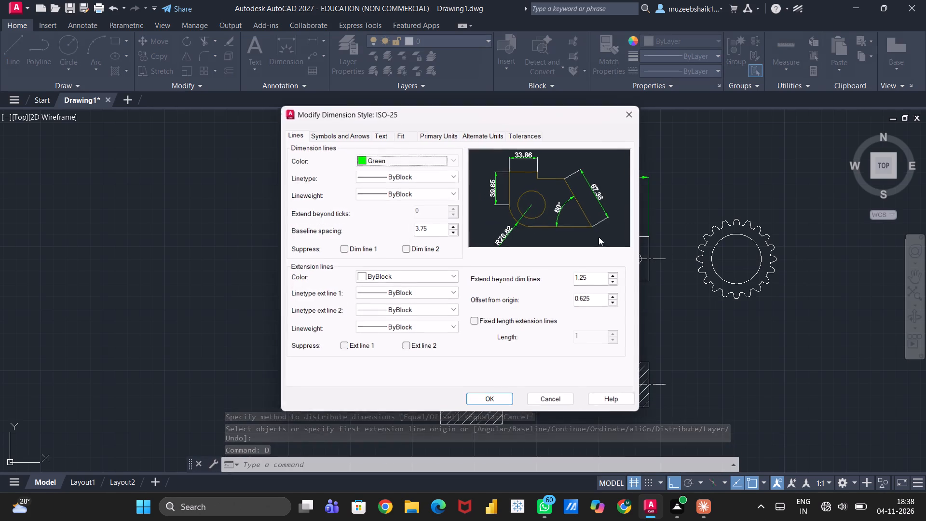
click(378, 134)
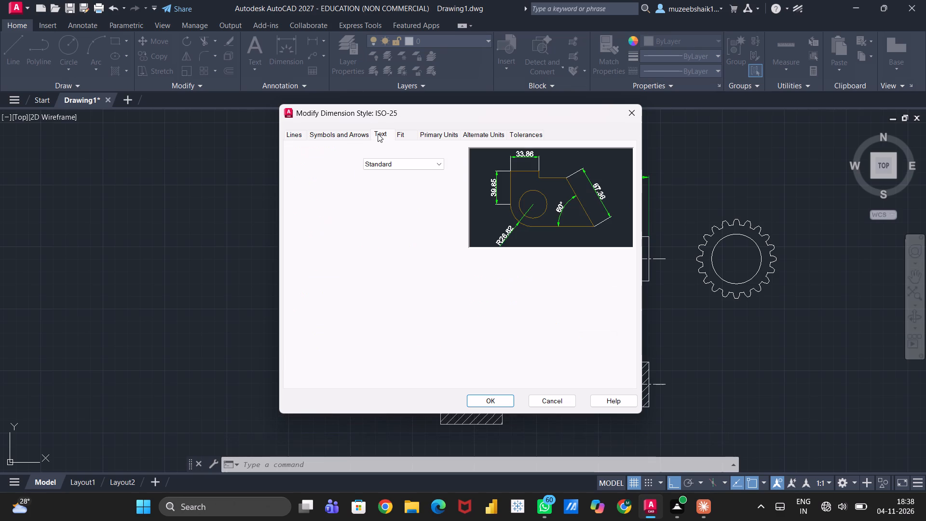
drag(421, 218, 404, 219)
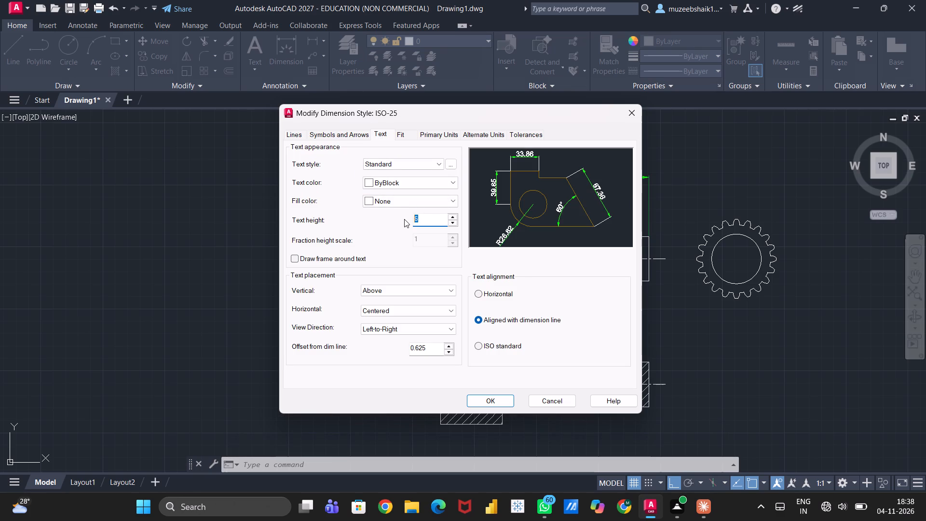
key(5)
key(Return)
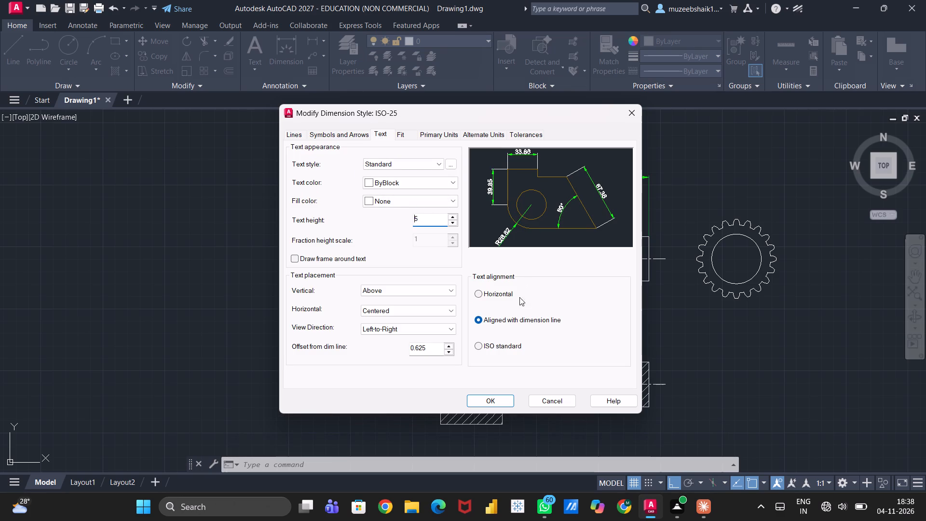
click(504, 398)
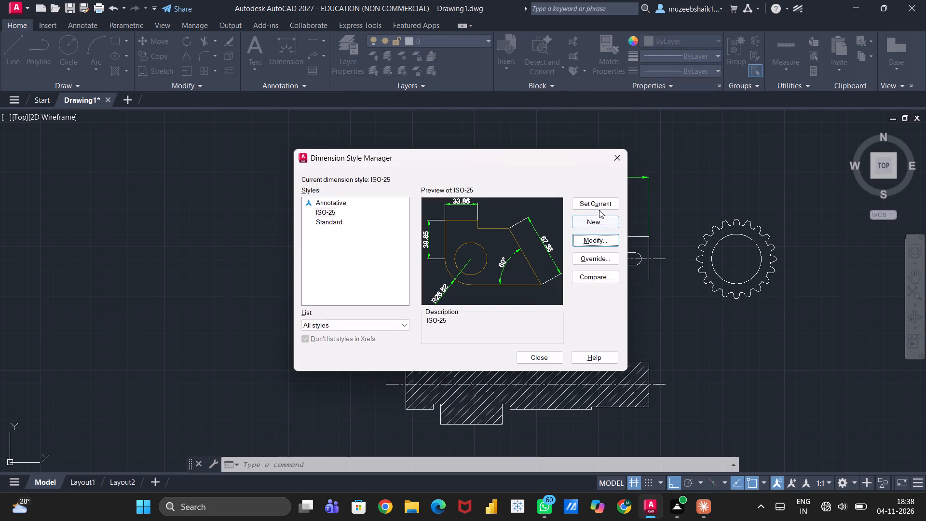
click(599, 208)
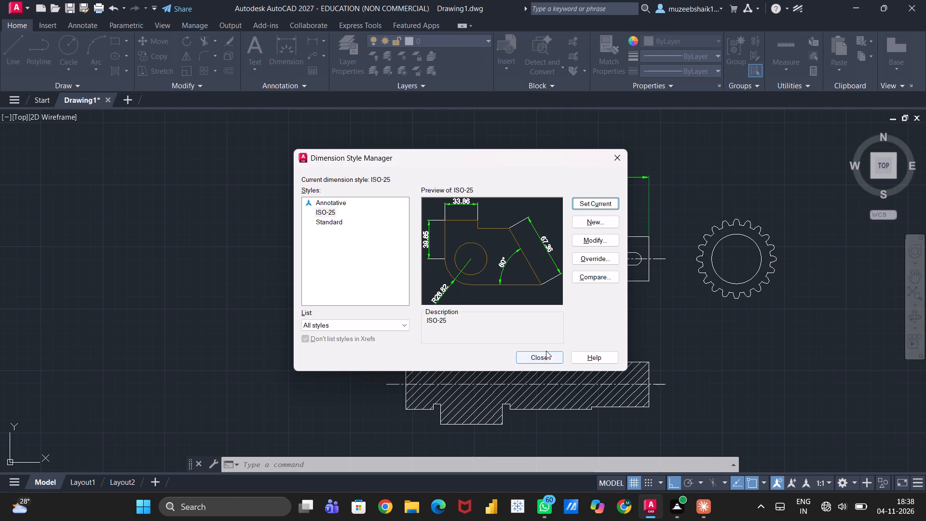
click(544, 354)
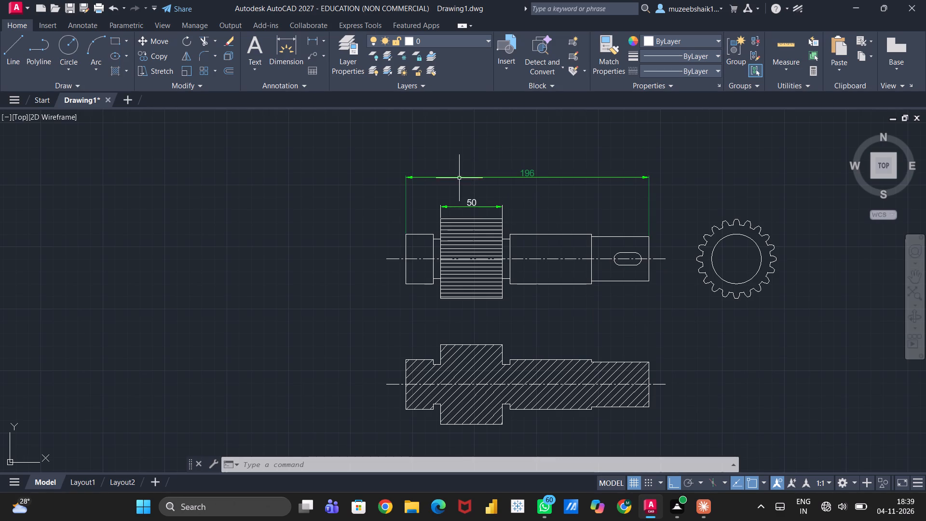
Add a continued dimension from the shaft's right end back to the gear block's left edge, in line with the overall length dimension.
click(284, 34)
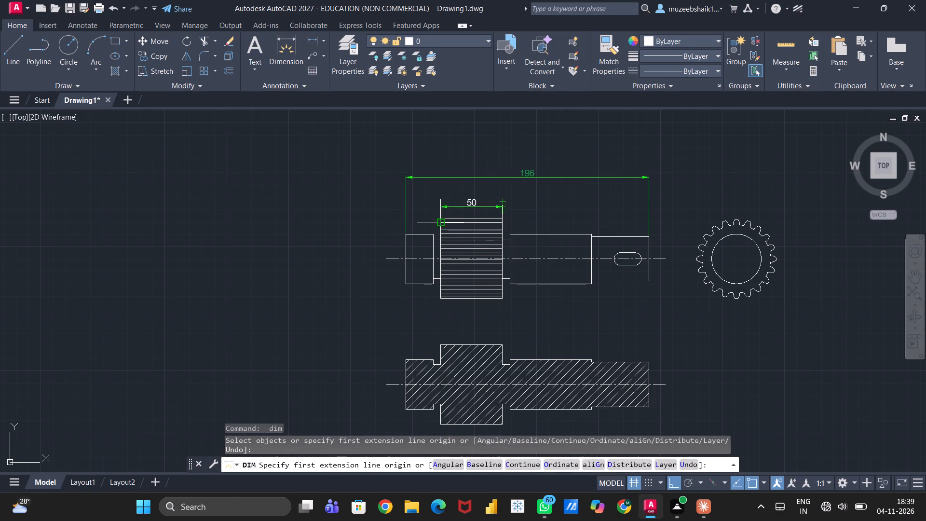
click(649, 216)
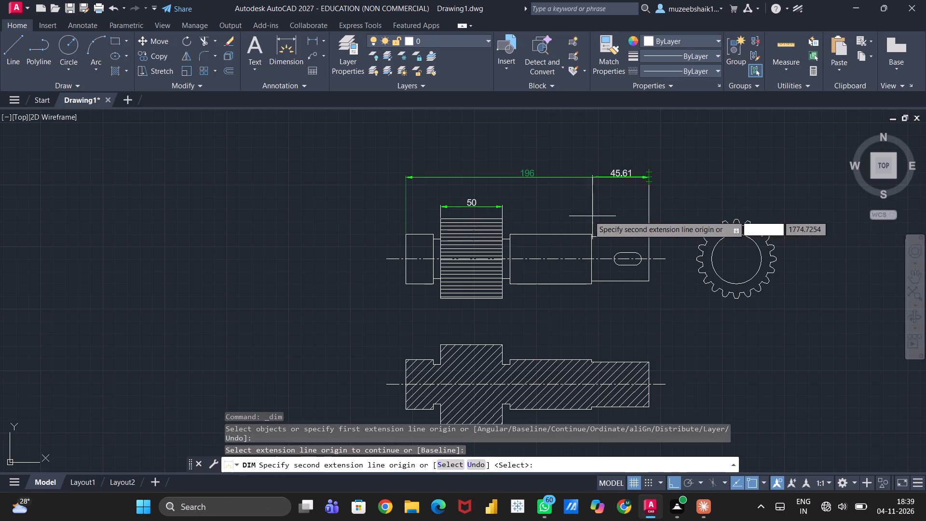
click(438, 219)
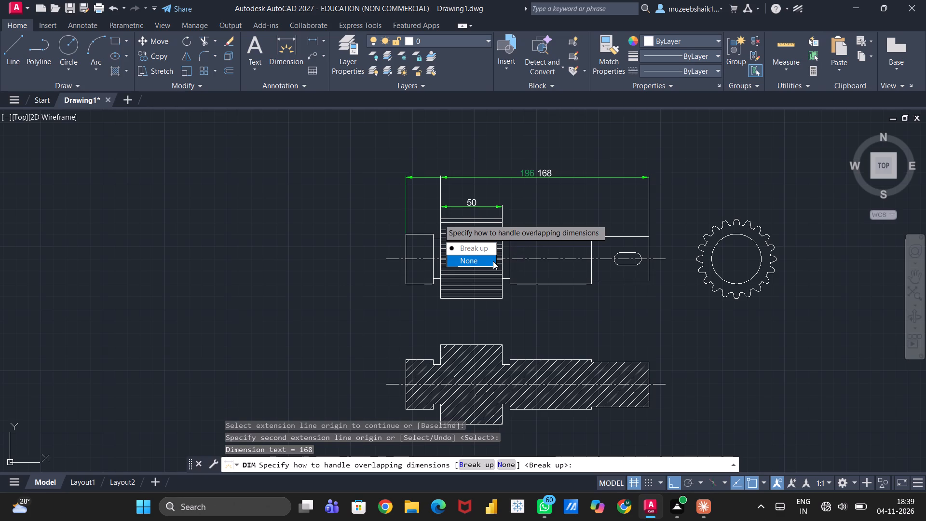
key(Escape)
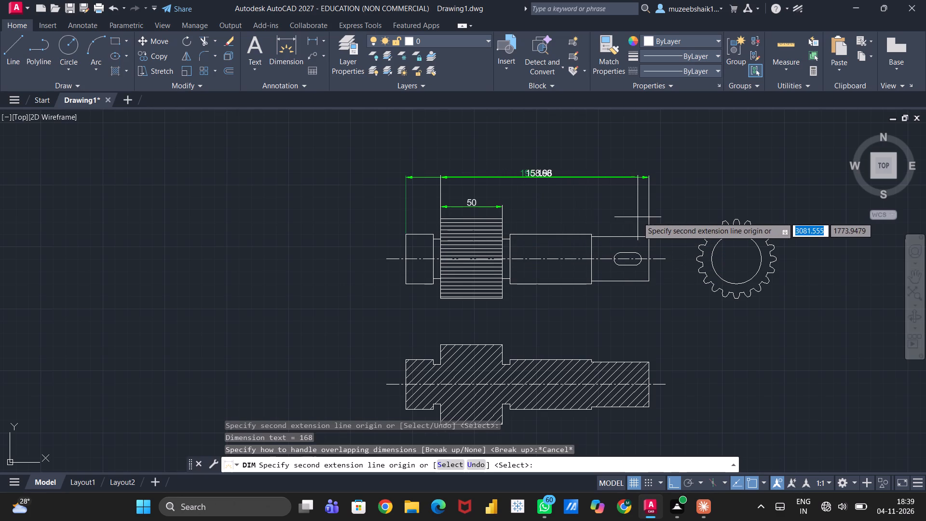
key(Escape)
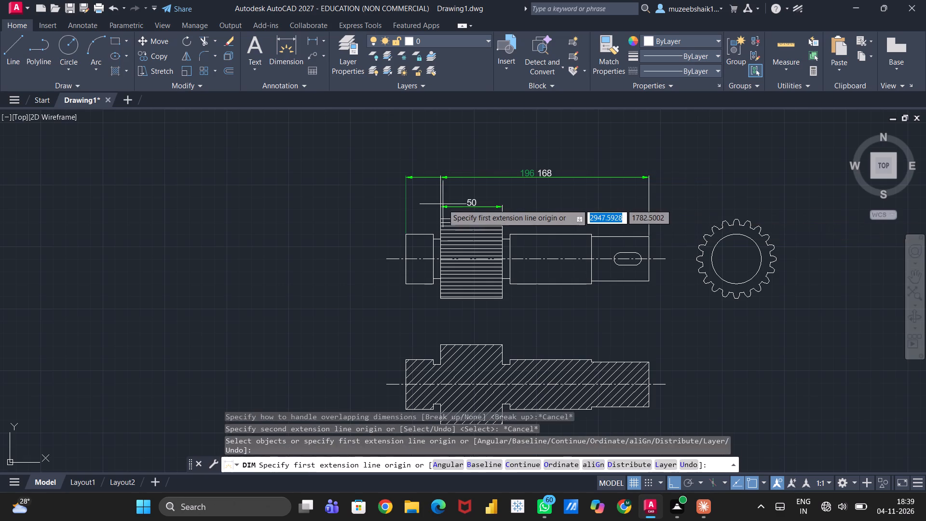
key(Escape)
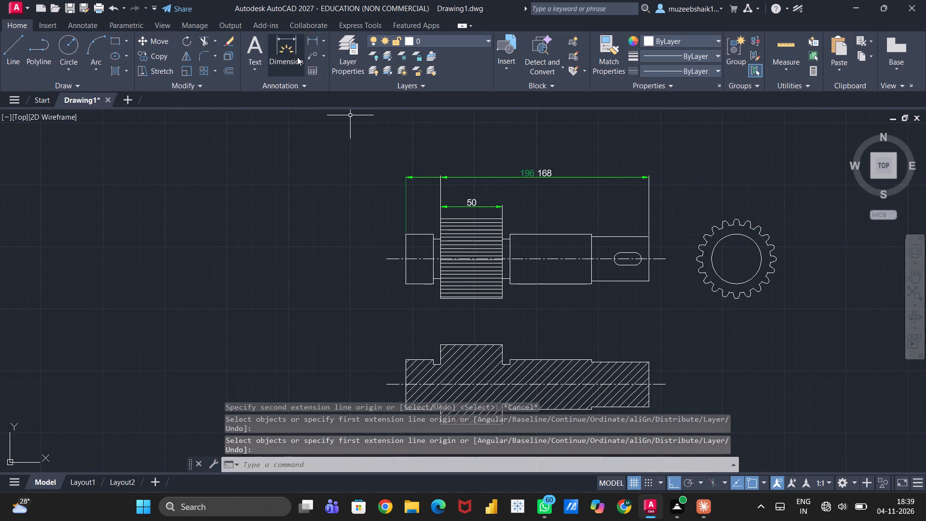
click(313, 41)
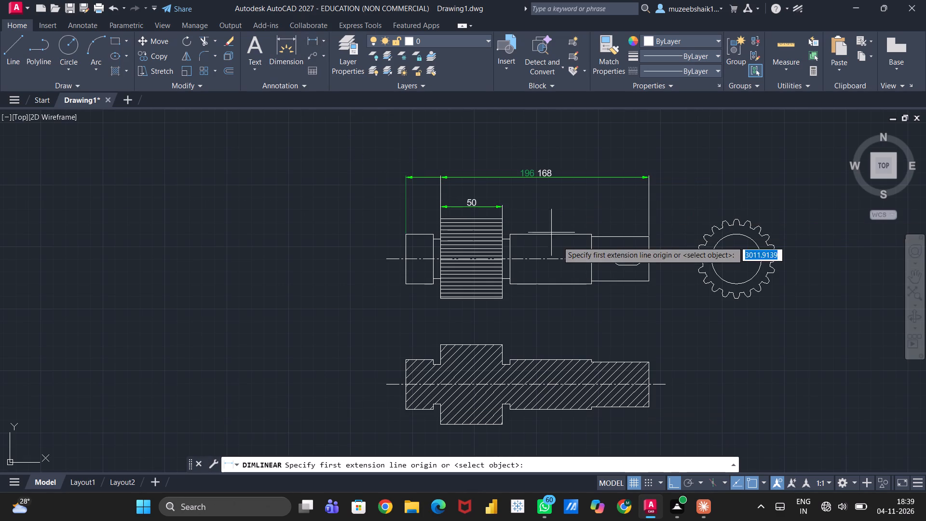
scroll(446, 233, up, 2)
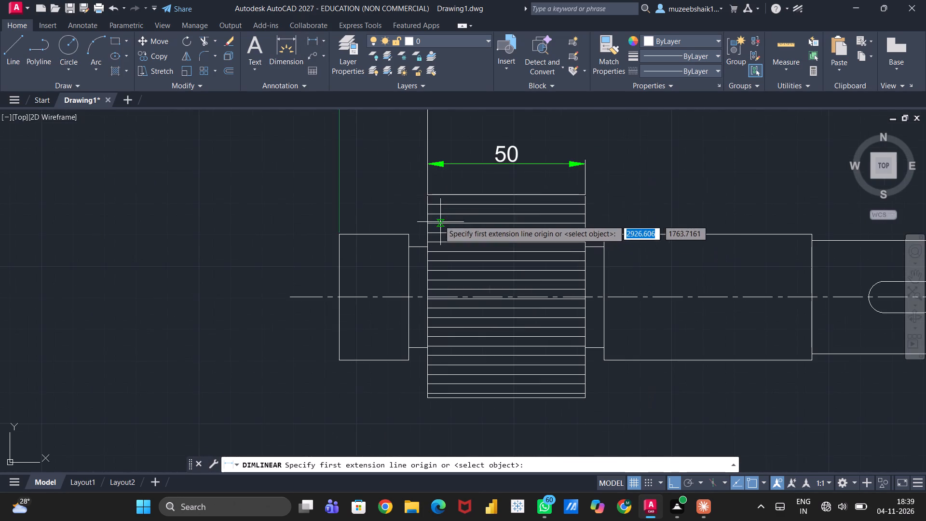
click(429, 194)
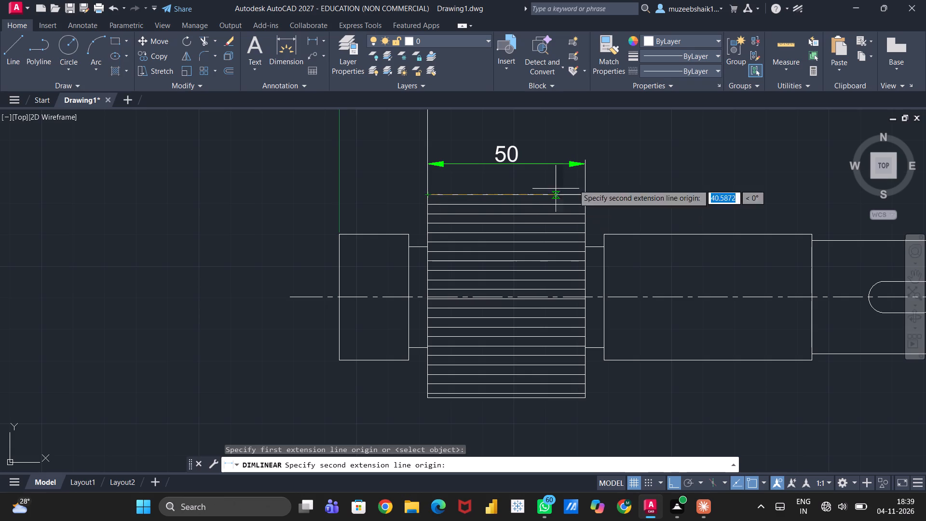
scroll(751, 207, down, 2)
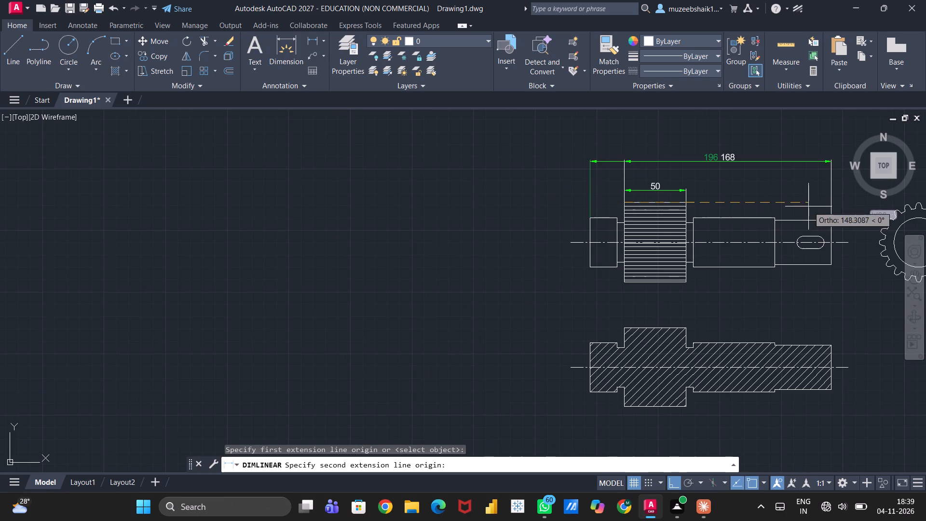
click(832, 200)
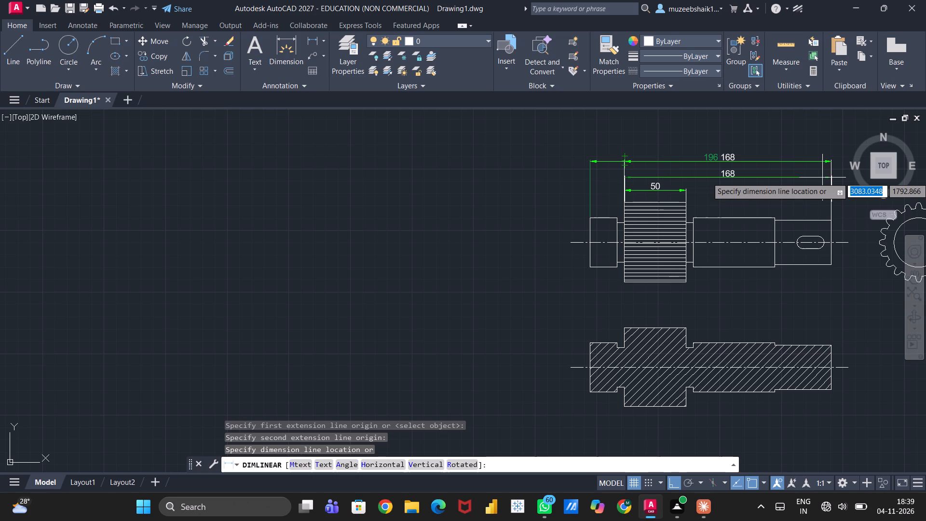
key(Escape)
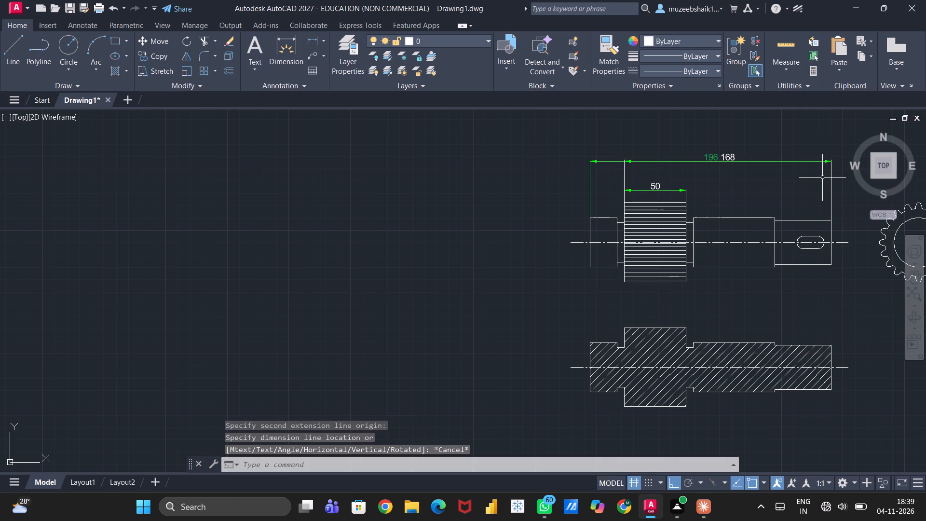
Add a linear dimension from the gear block's top-right corner to the shaft's right end, placed just below the overall length dimension.
key(space)
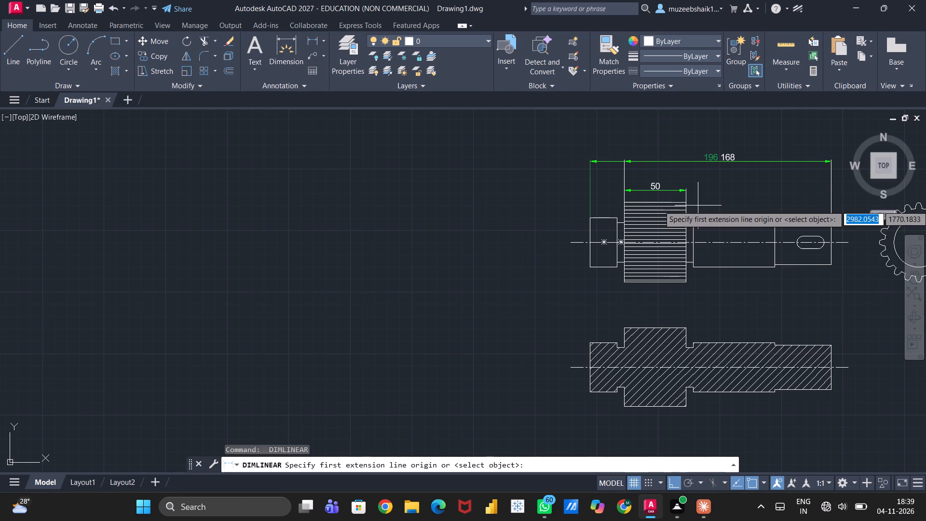
scroll(697, 210, up, 1)
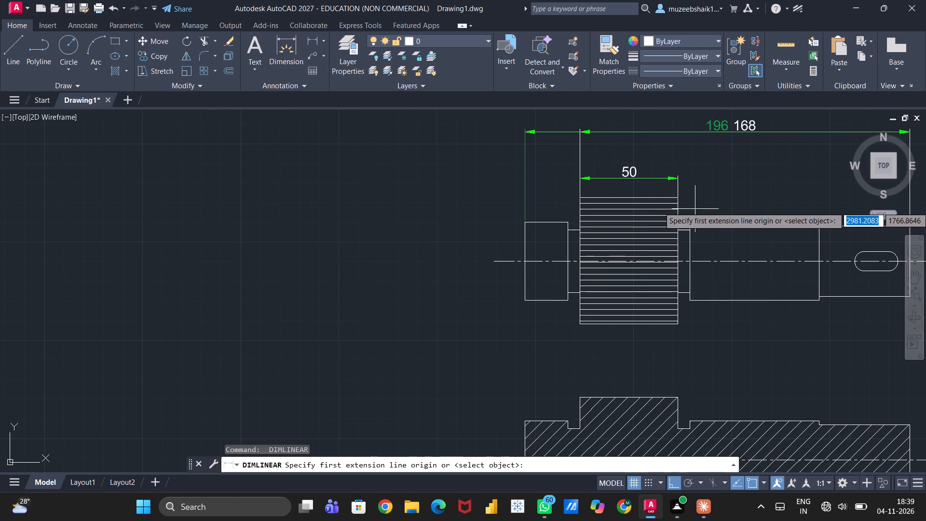
click(677, 196)
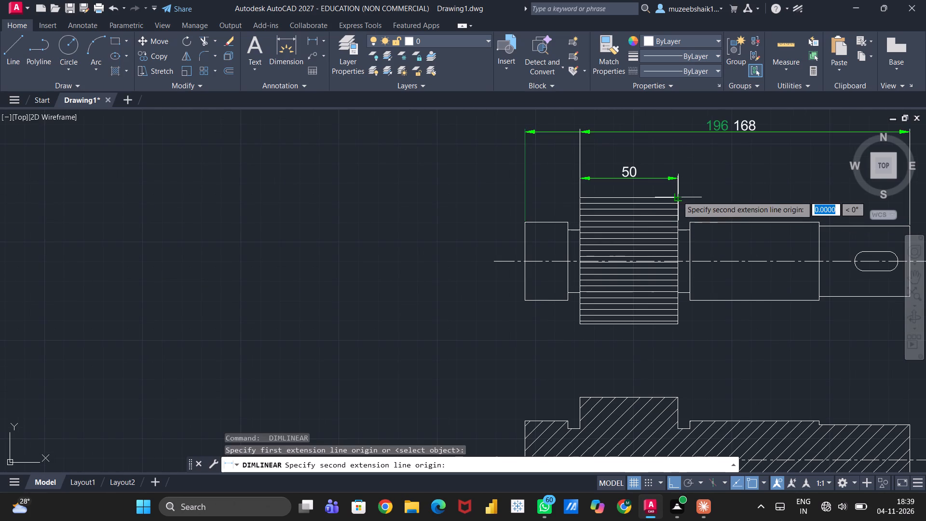
scroll(779, 205, down, 1)
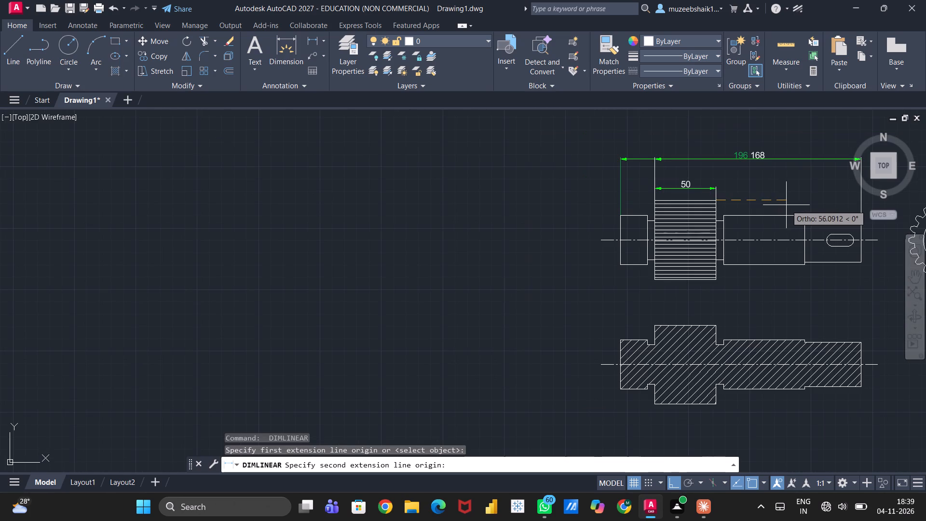
middle_drag(786, 205, 720, 206)
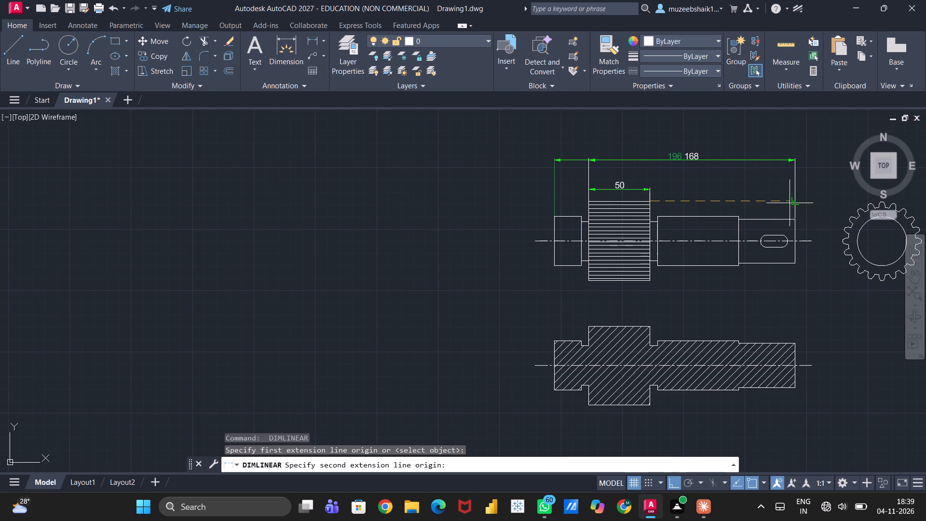
click(796, 202)
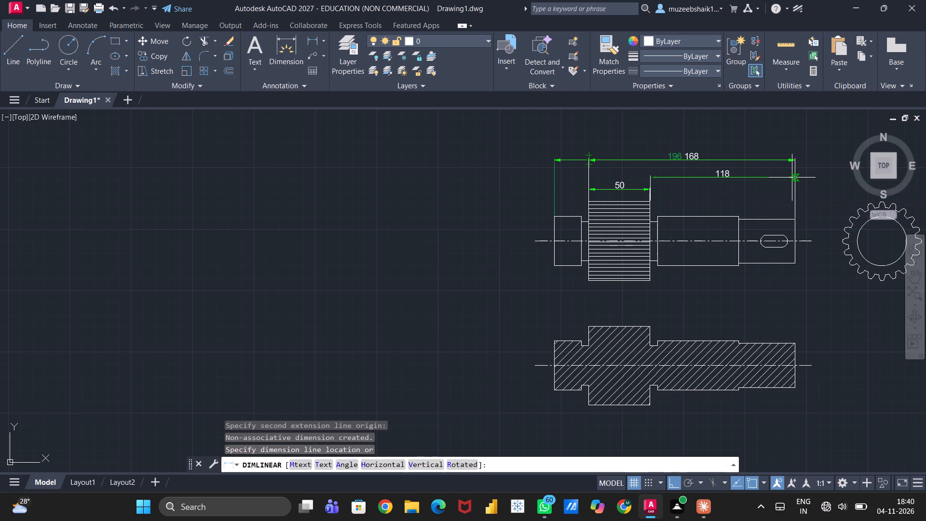
click(792, 178)
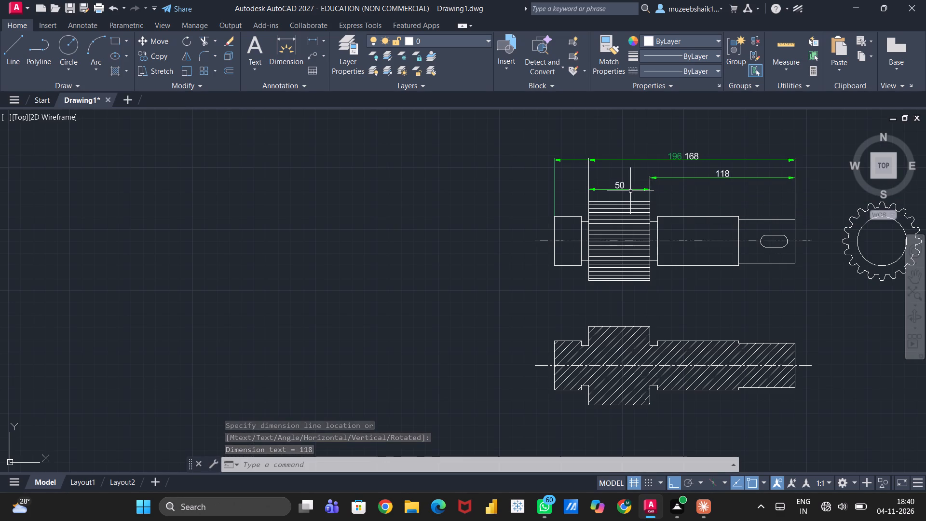
Delete the gear block's width dimension above the front view.
click(630, 191)
click(614, 184)
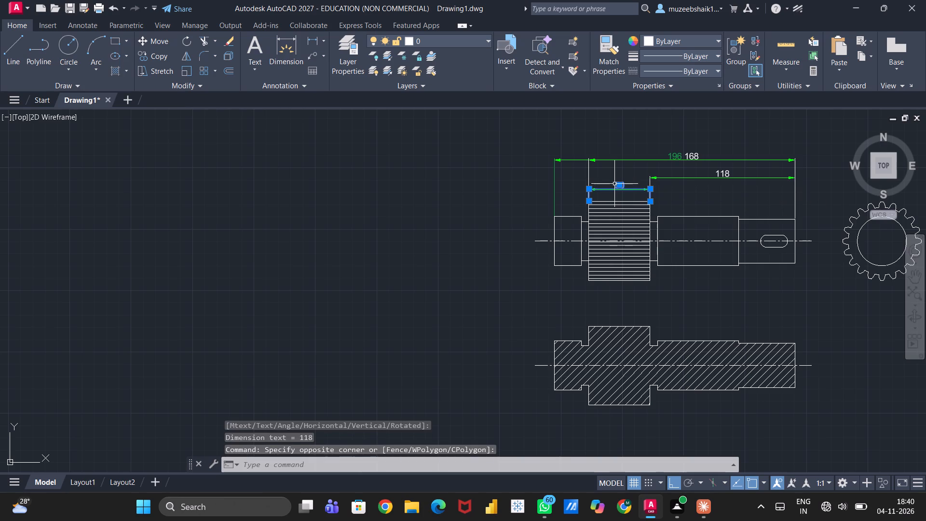
key(Delete)
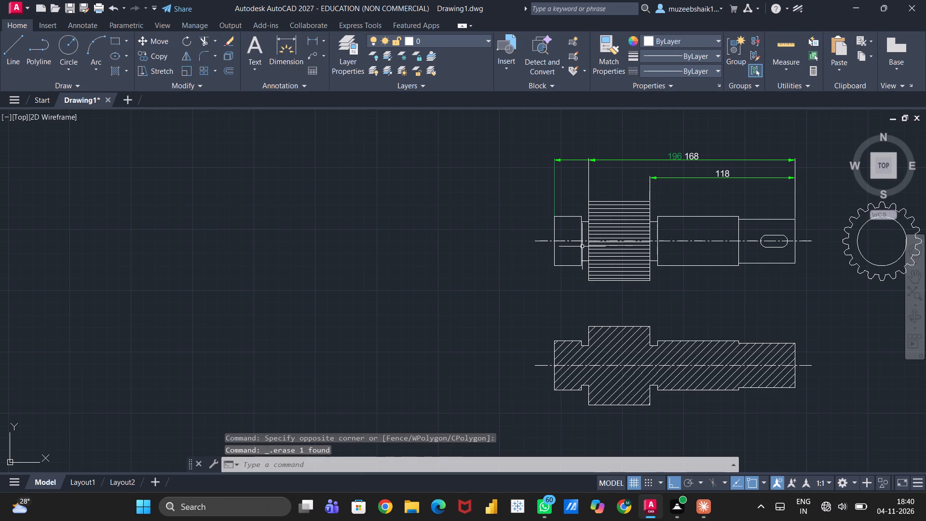
key(space)
key(Escape)
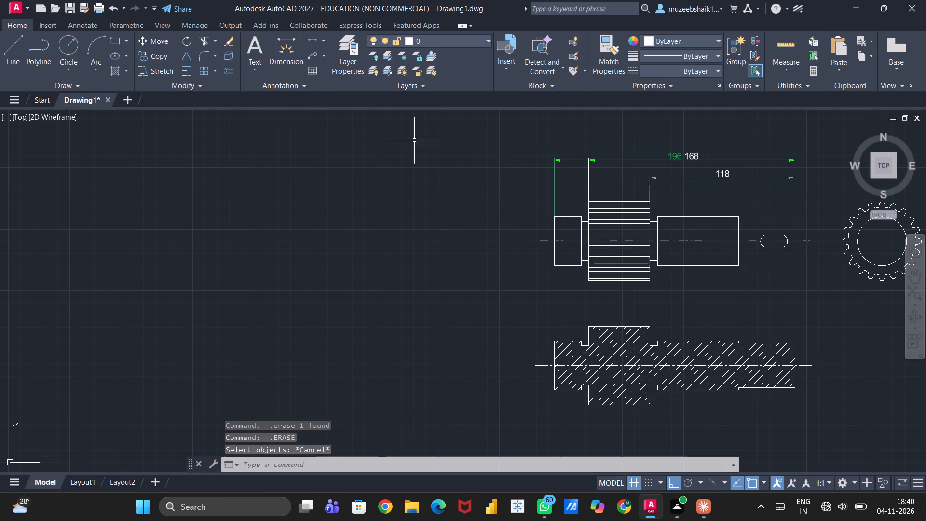
Add a linear dimension from the middle shaft section's top-left corner to the shaft's right end, just below the 118 dimension.
click(311, 44)
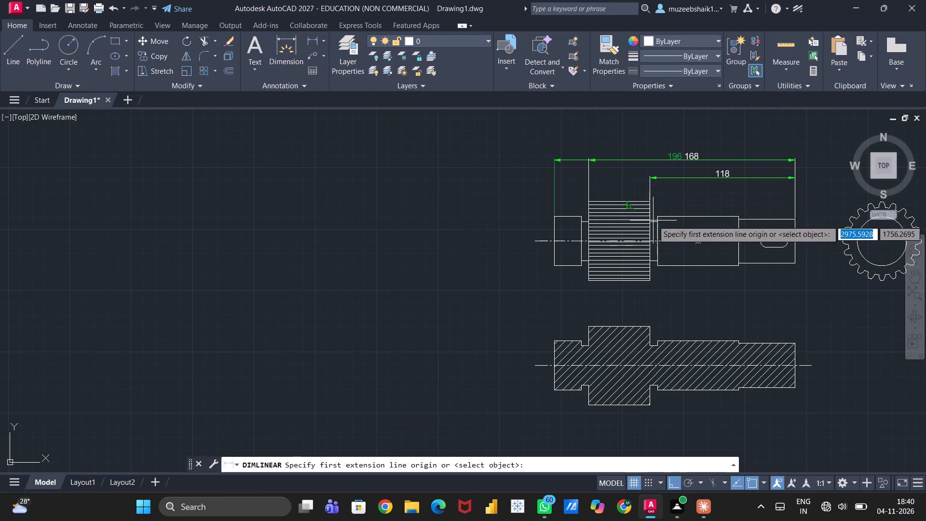
click(657, 216)
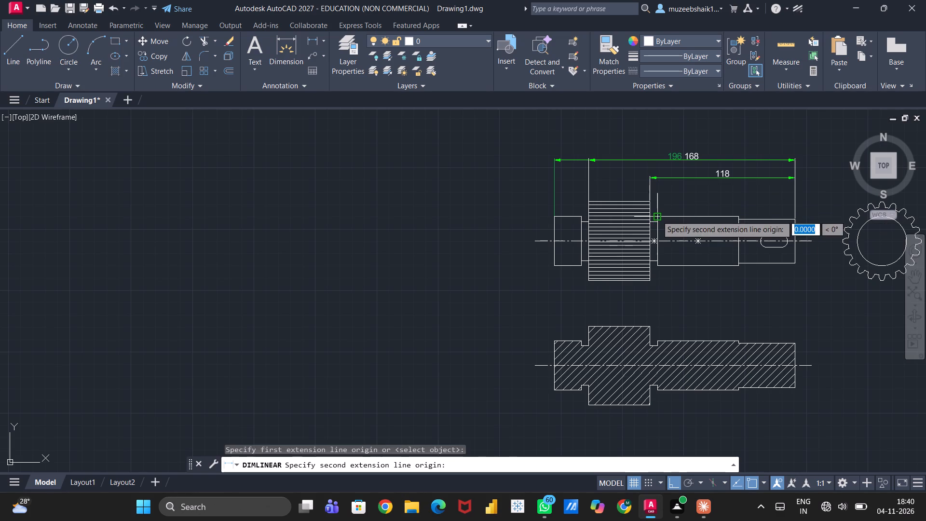
click(799, 218)
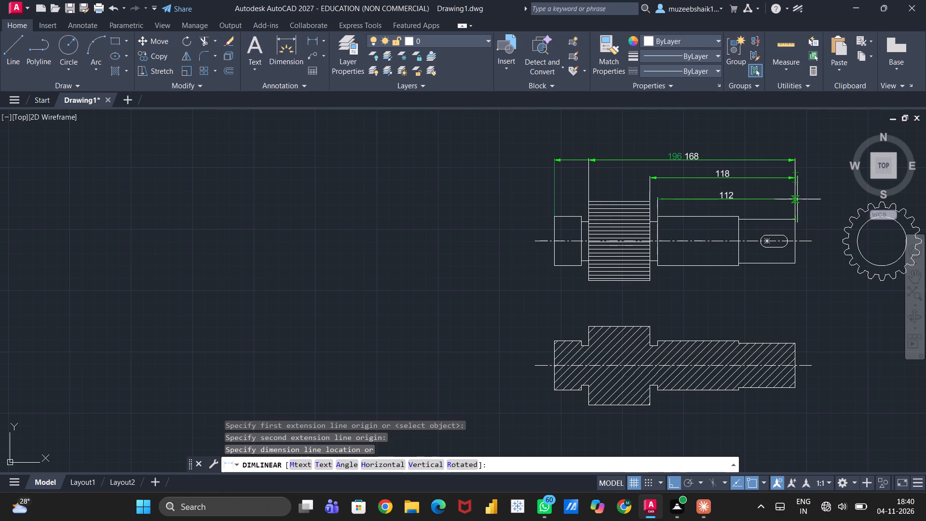
click(797, 199)
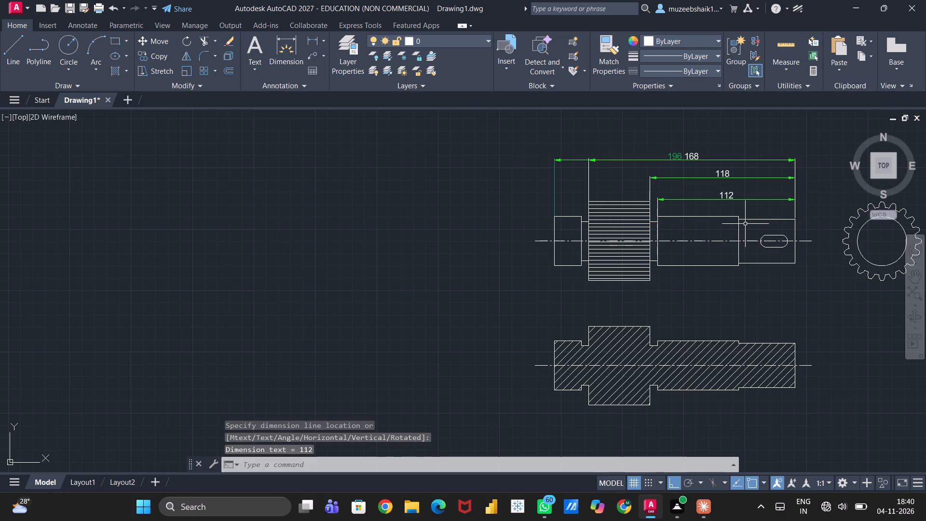
Add a linear dimension across the slotted end section and raise it slightly above the shaft's top edge.
key(space)
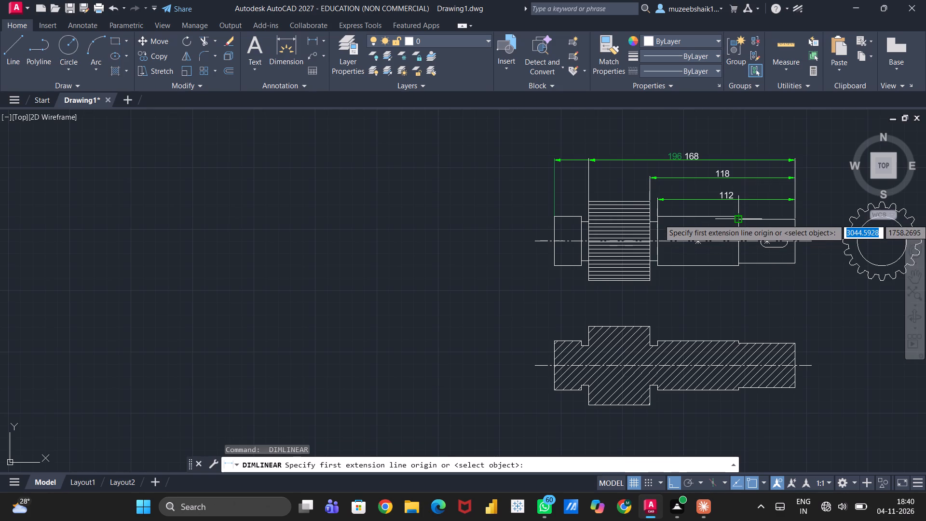
click(736, 219)
click(796, 217)
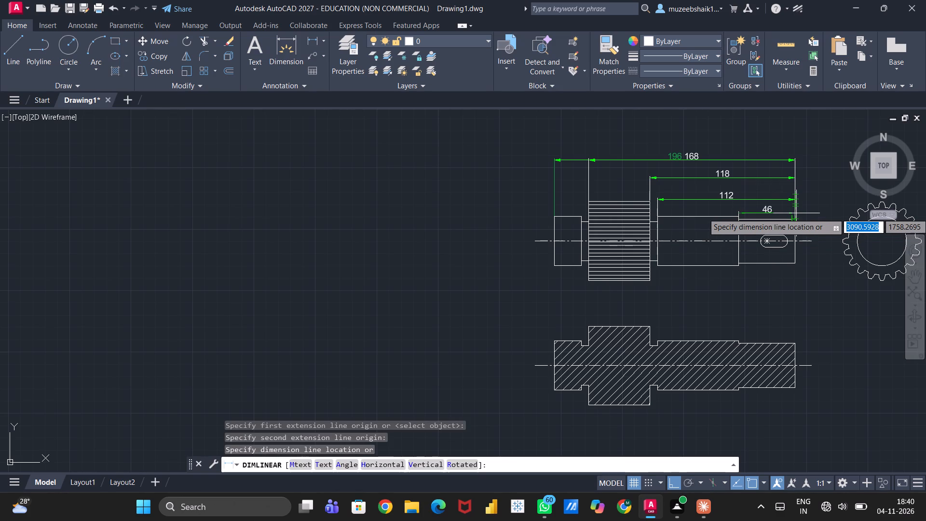
click(796, 214)
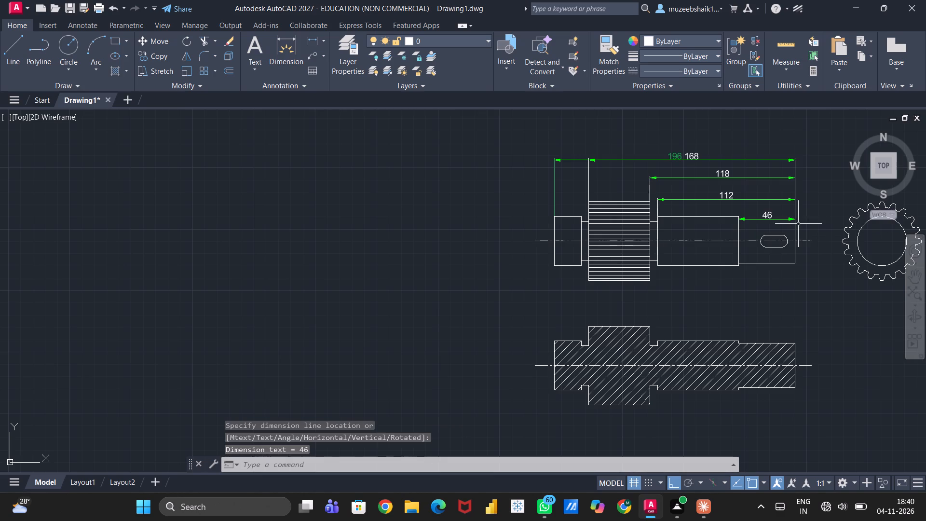
click(771, 218)
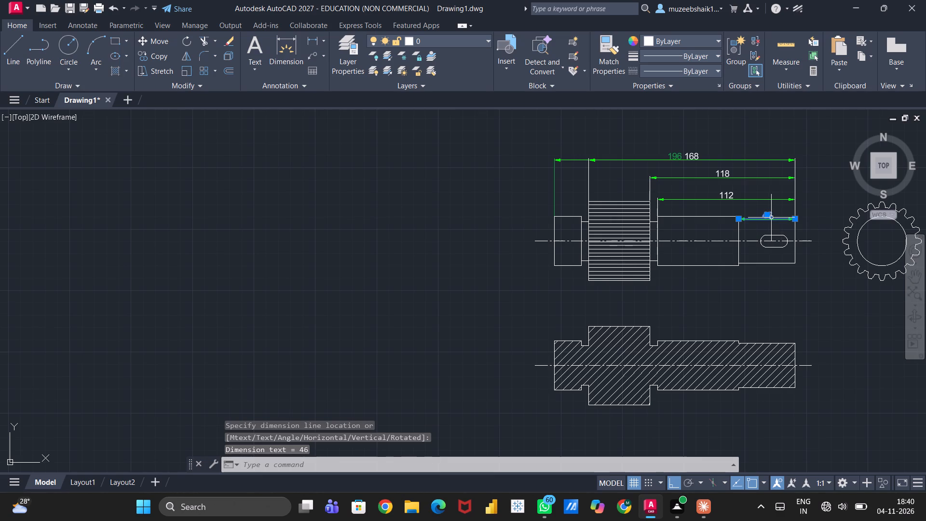
drag(771, 218, 769, 212)
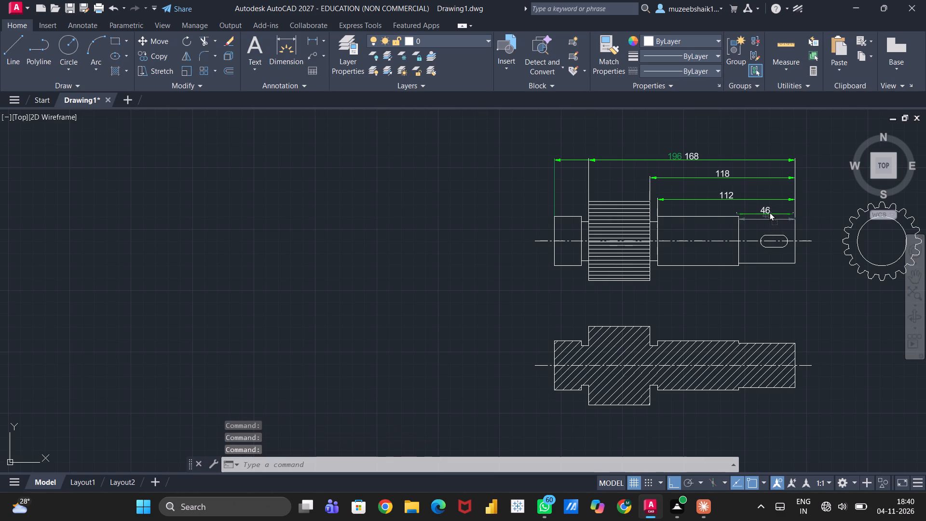
drag(769, 212, 770, 212)
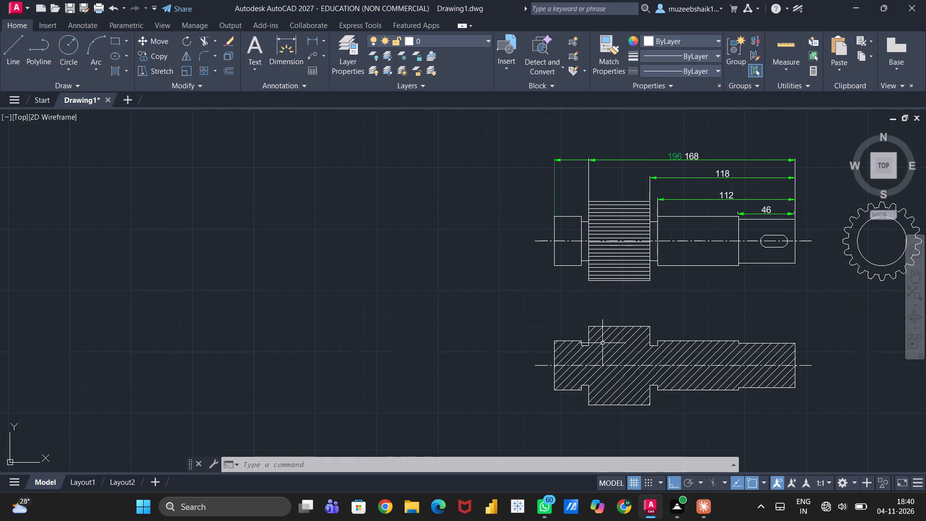
Add a diameter dimension to a tooth-tip arc of the end-view gear, with its text outside the gear's upper right.
middle_drag(776, 271, 602, 260)
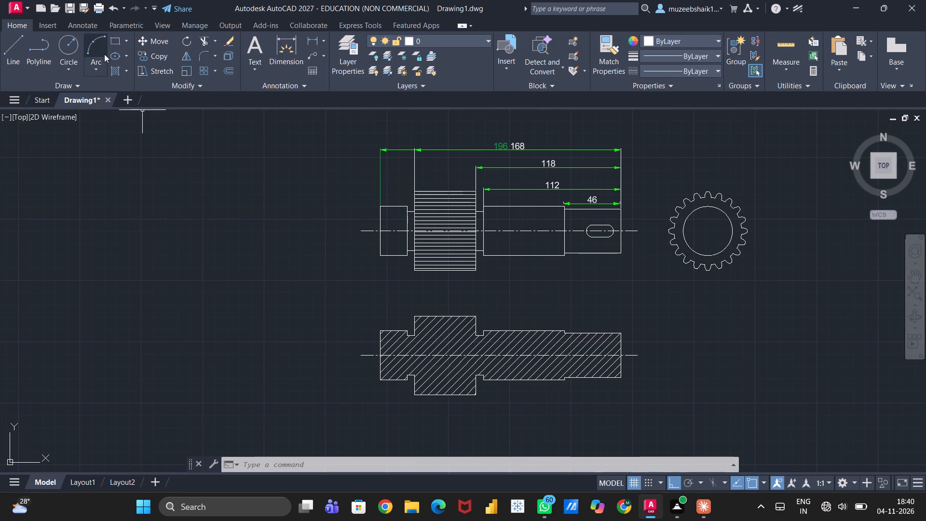
click(325, 41)
click(349, 179)
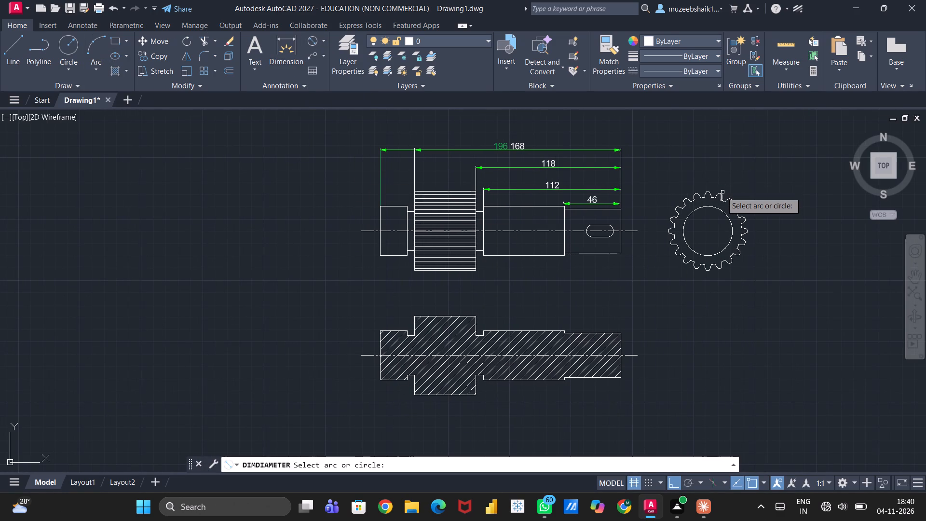
scroll(721, 192, up, 3)
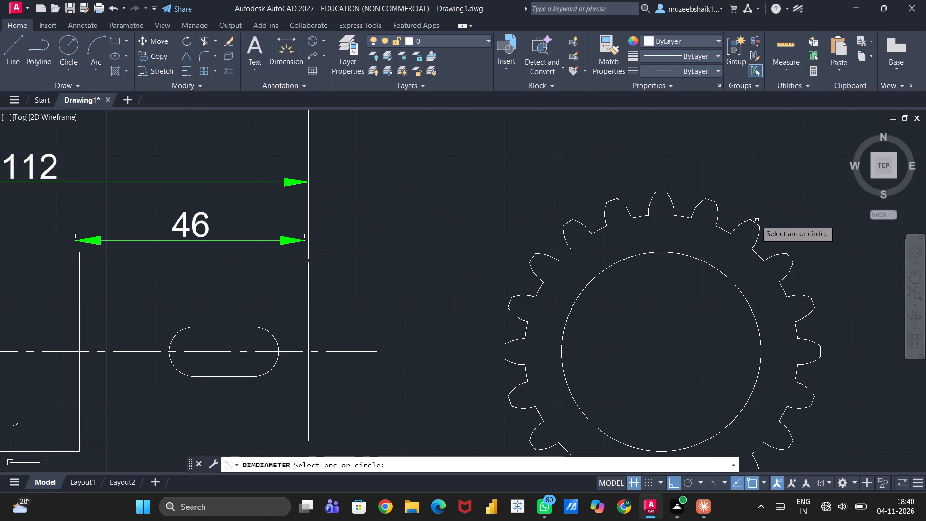
click(753, 220)
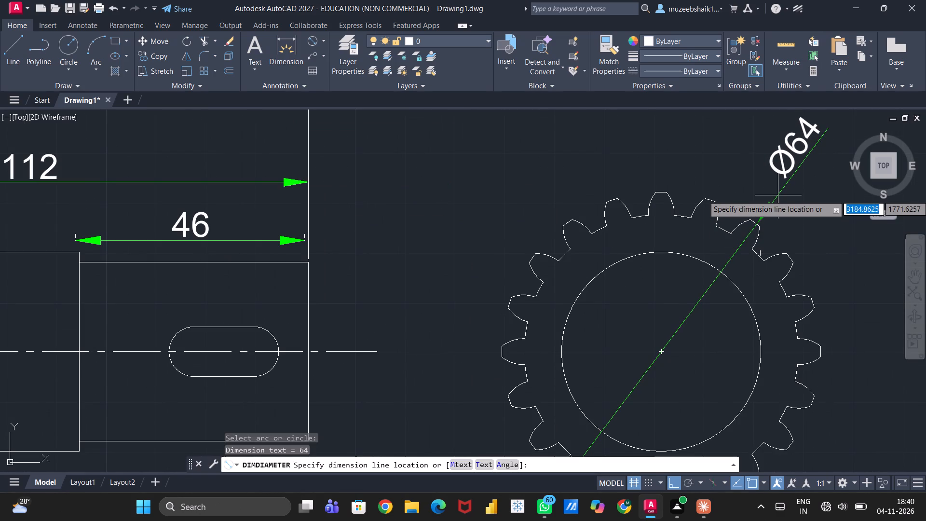
click(817, 163)
Add a center mark to the end-view gear, picking an arc of its leftmost tooth profile.
scroll(779, 214, down, 2)
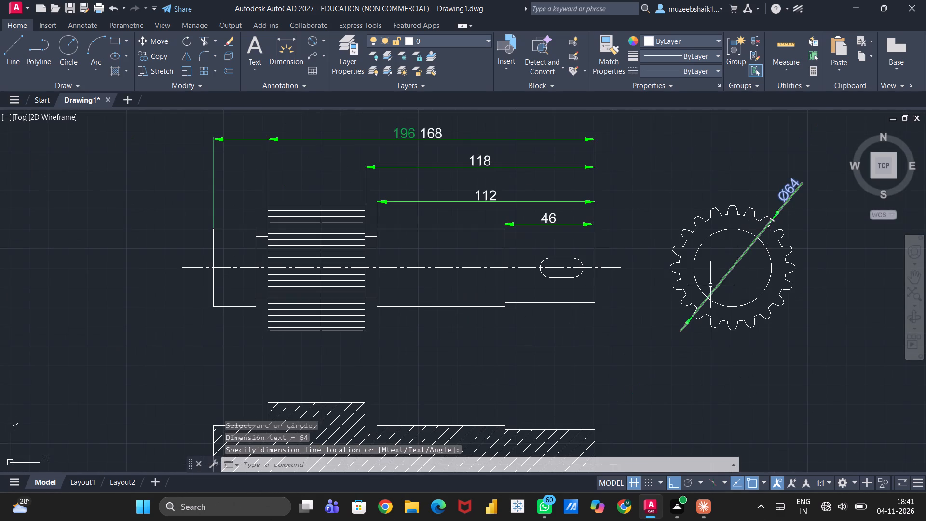
text(cm)
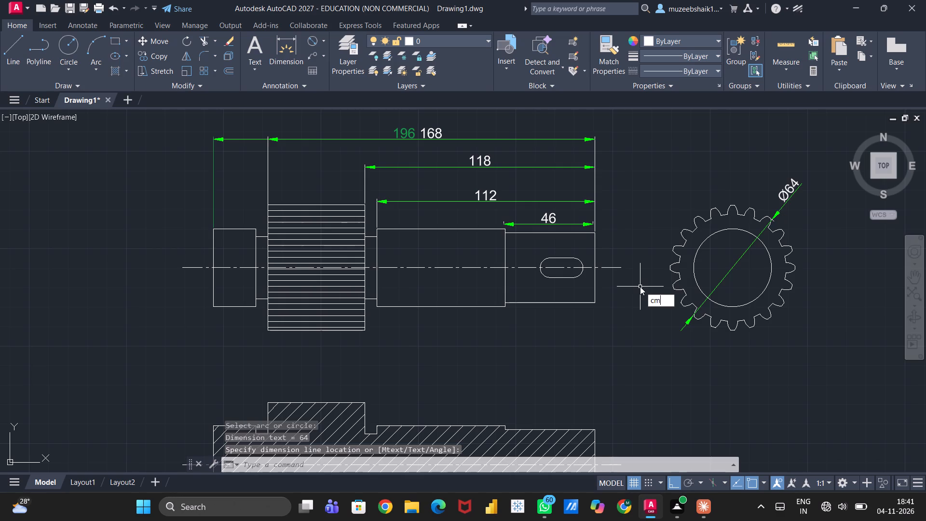
key(Return)
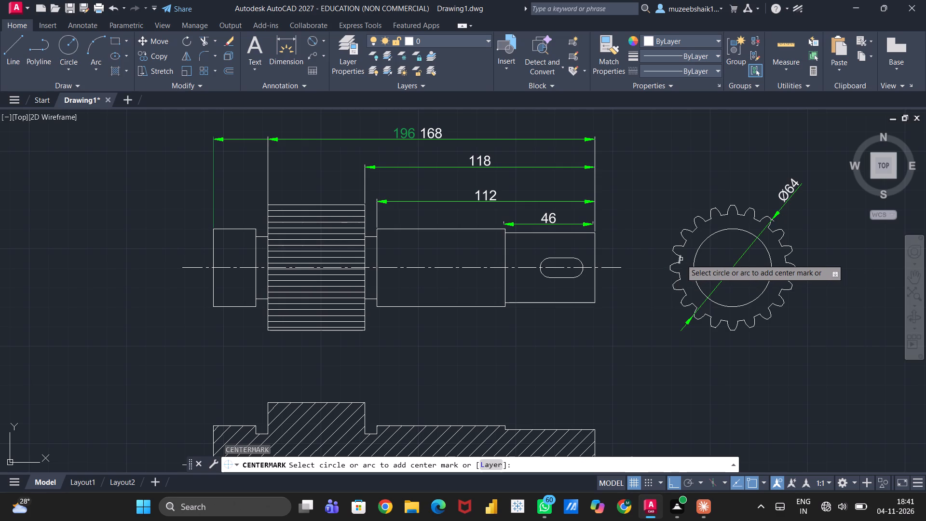
double_click(681, 259)
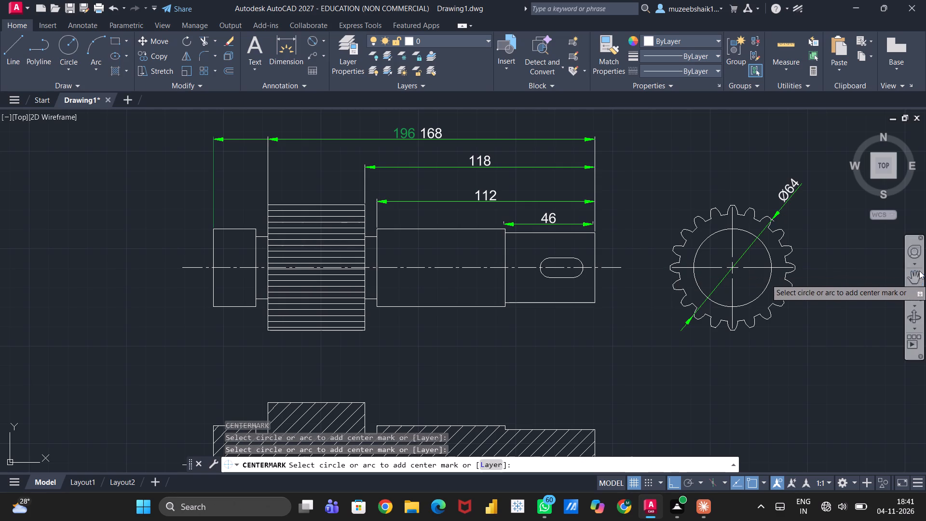
key(Escape)
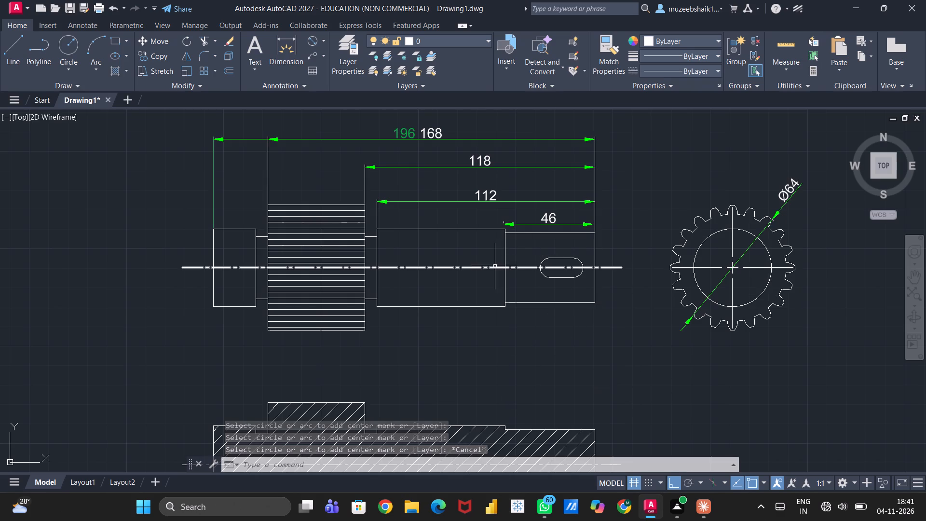
Add a diameter dimension to the end view's inner circle, with its text outside the gear's lower left.
click(308, 43)
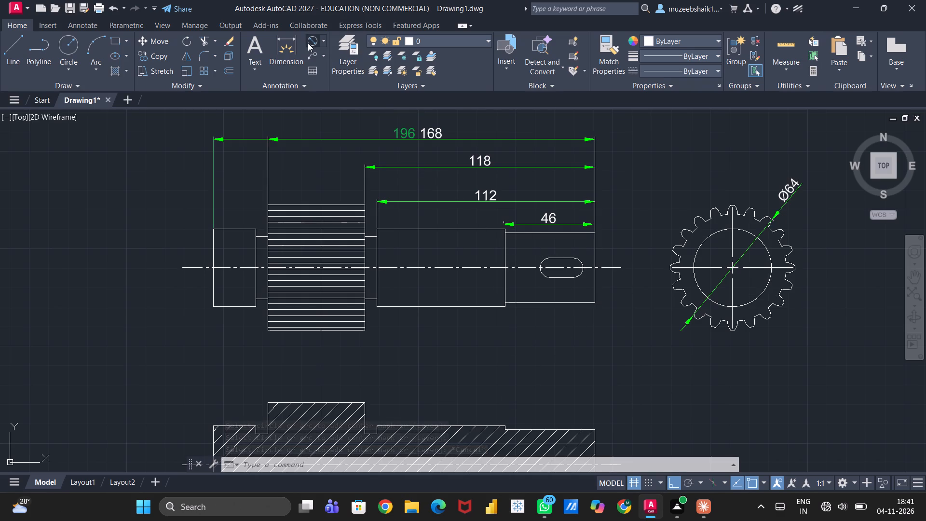
click(747, 302)
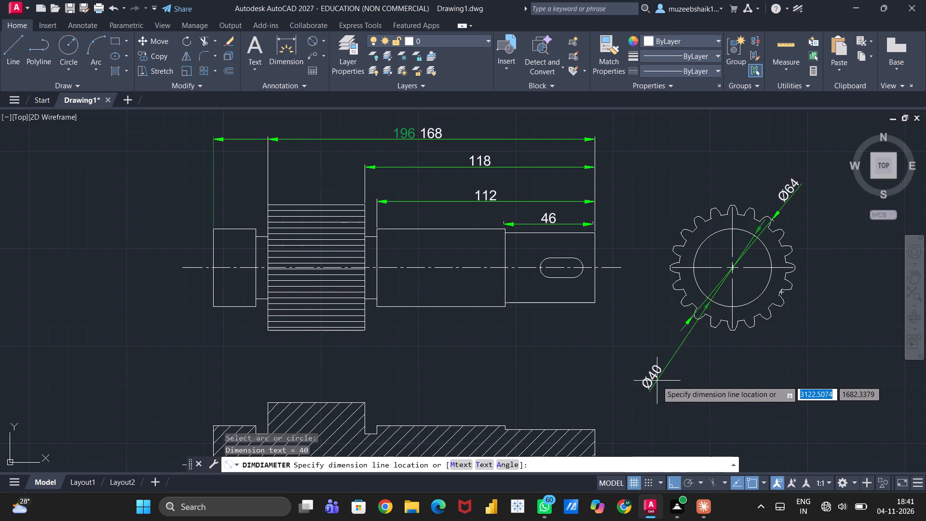
click(670, 384)
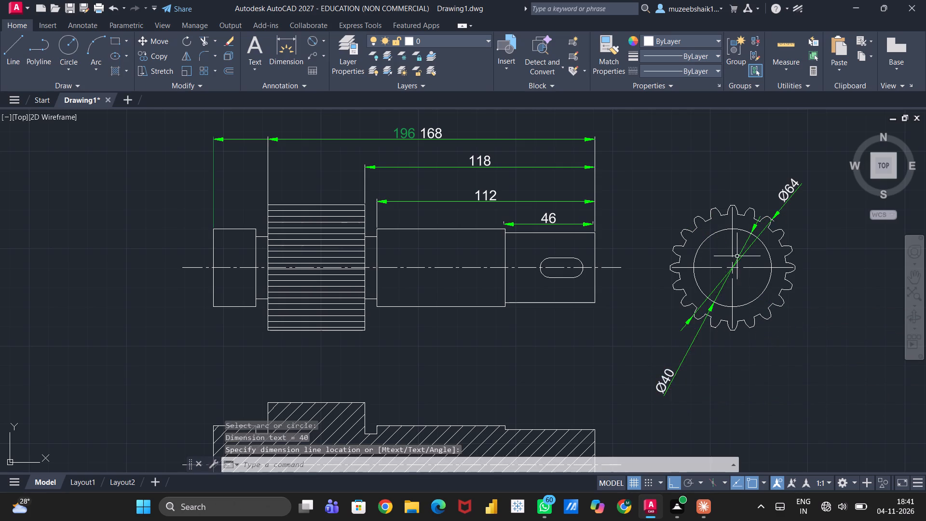
Add a diameter dimension to a tooth-root arc of the end-view gear, with its text outside the gear's lower right.
key(space)
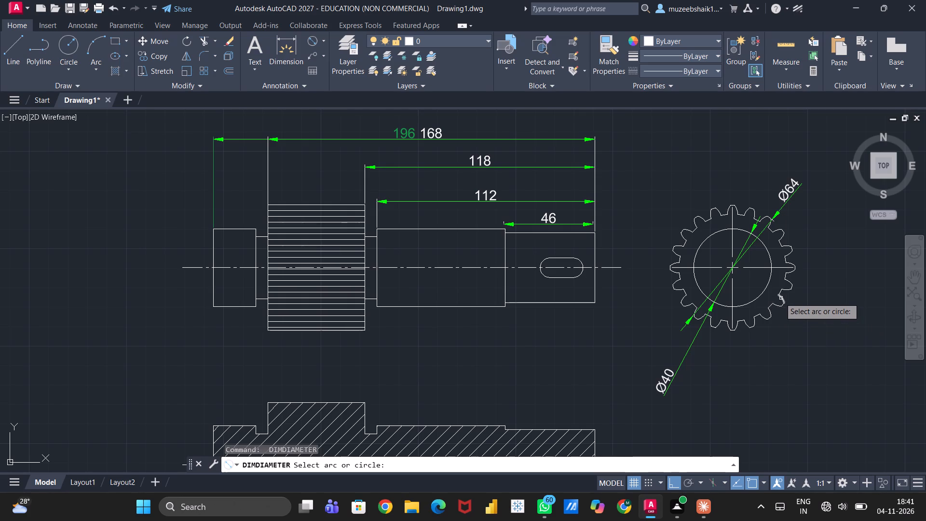
click(780, 292)
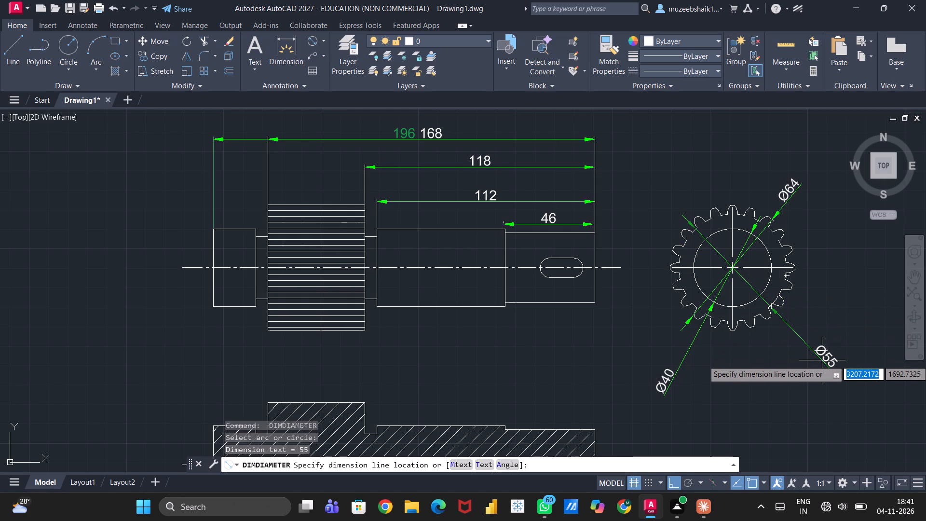
click(822, 360)
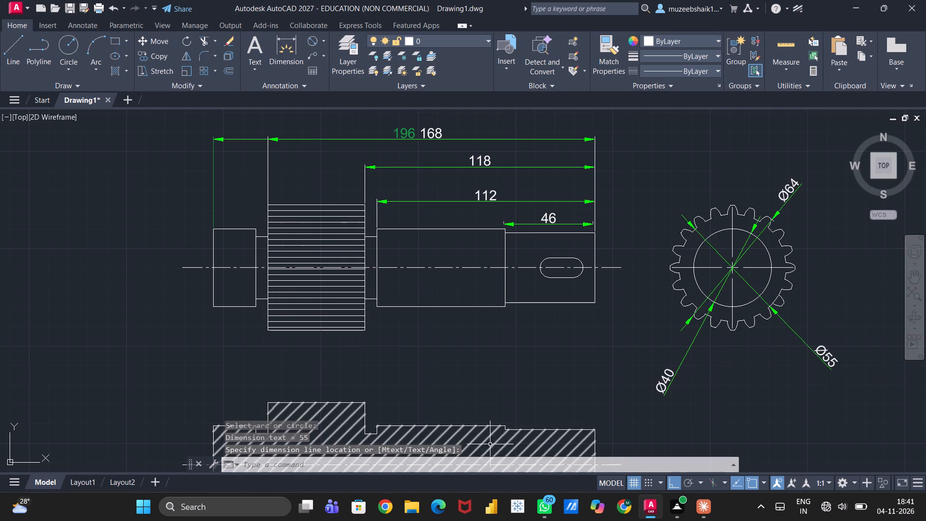
Change the centerlines of the front and section views and the gear's center mark to red 205,32,39.
scroll(560, 284, down, 2)
scroll(552, 315, up, 3)
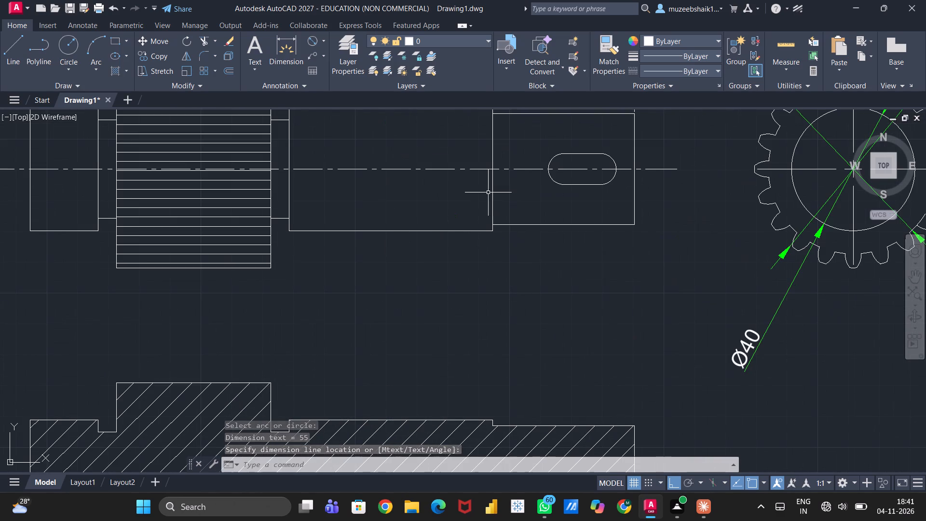
click(448, 169)
scroll(464, 174, down, 2)
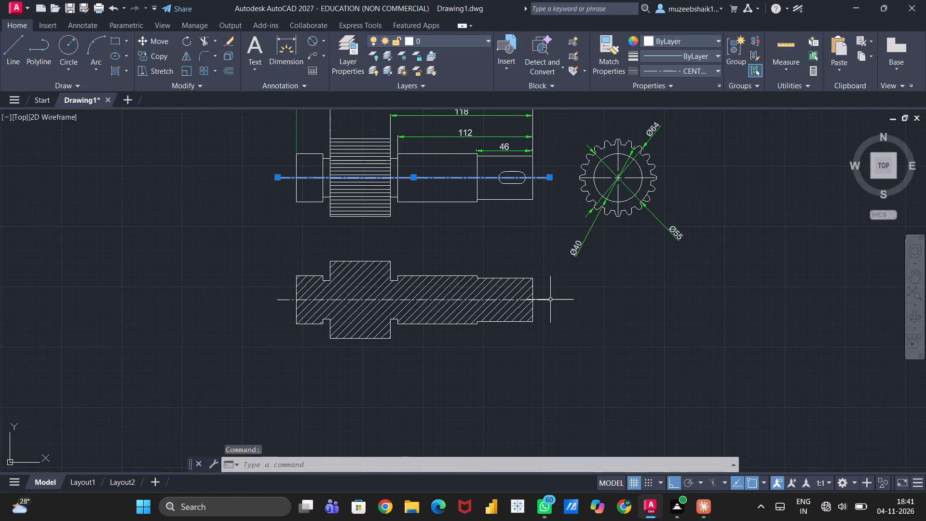
click(550, 300)
scroll(630, 195, up, 2)
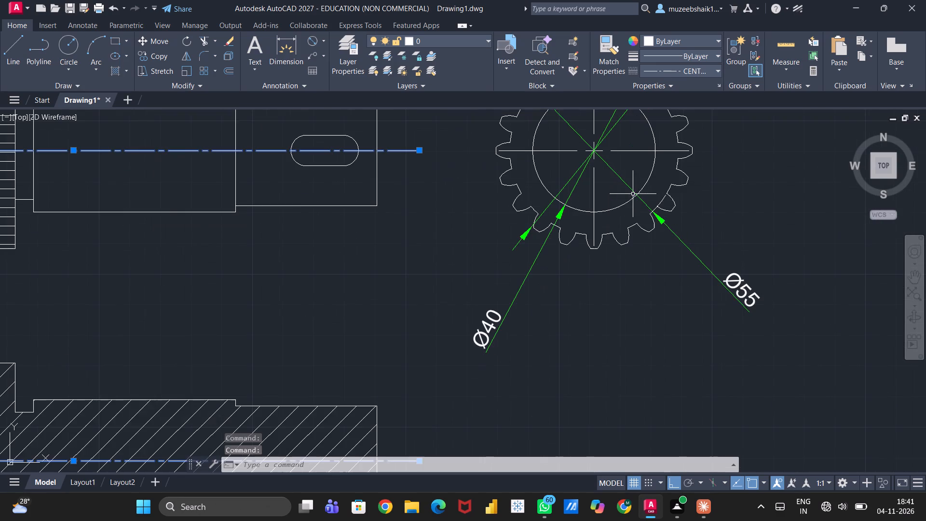
click(595, 190)
click(687, 37)
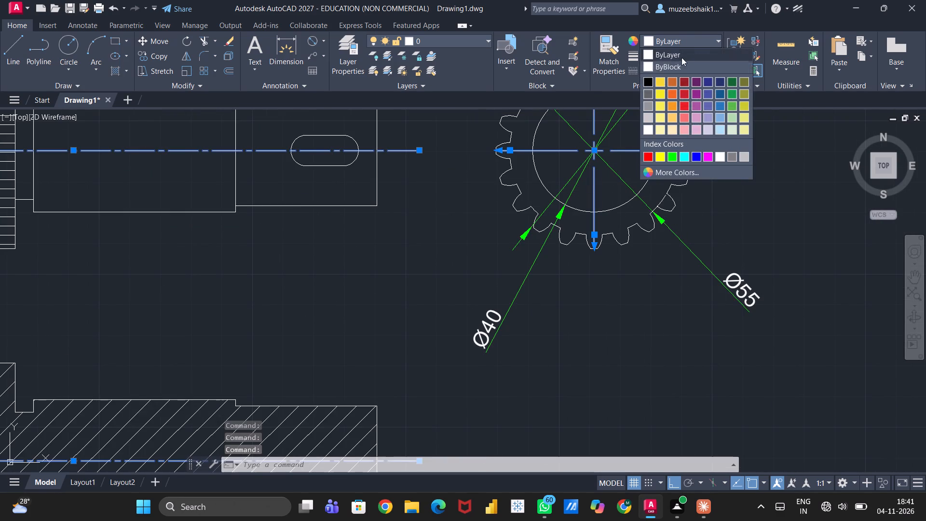
click(684, 93)
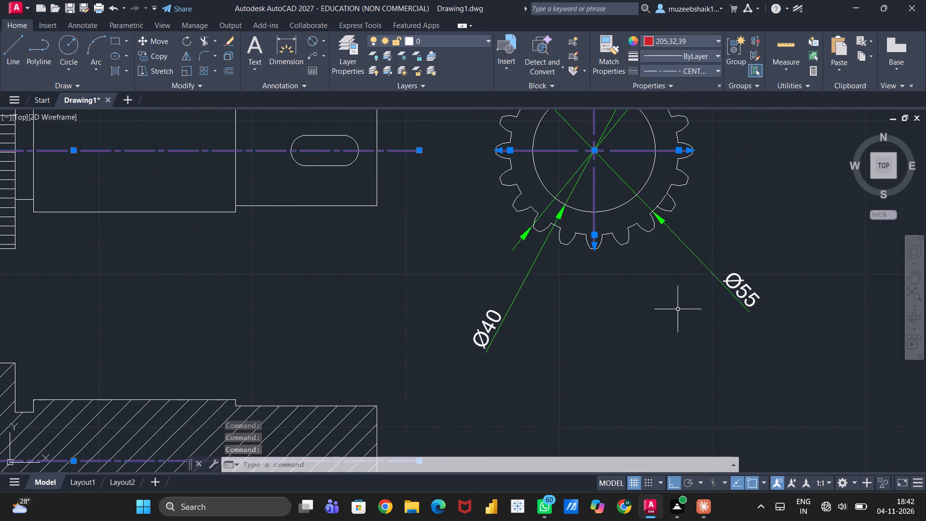
scroll(612, 304, down, 3)
key(Escape)
key(Escape)
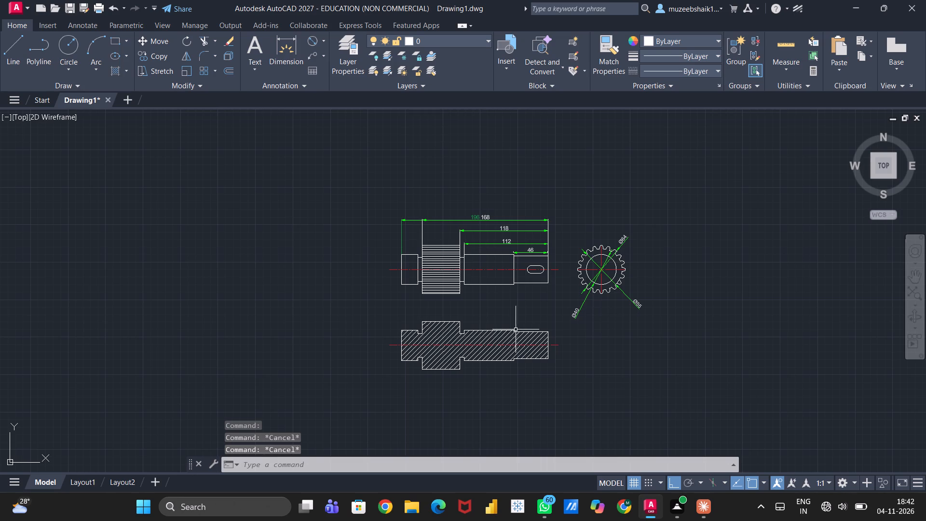
Add a vertical linear dimension to the left end face of the hatched section view, placed outside the shaft's left end.
scroll(401, 310, up, 1)
scroll(419, 413, up, 2)
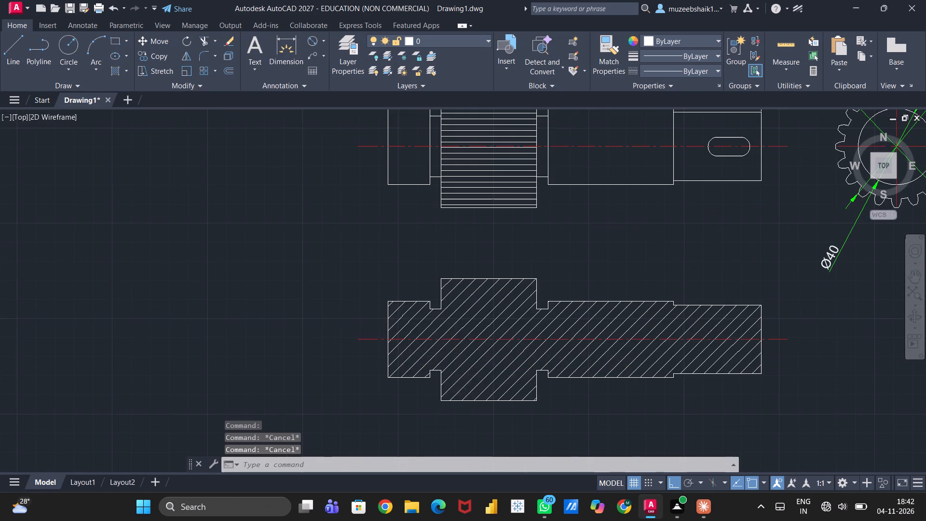
middle_drag(419, 413, 501, 363)
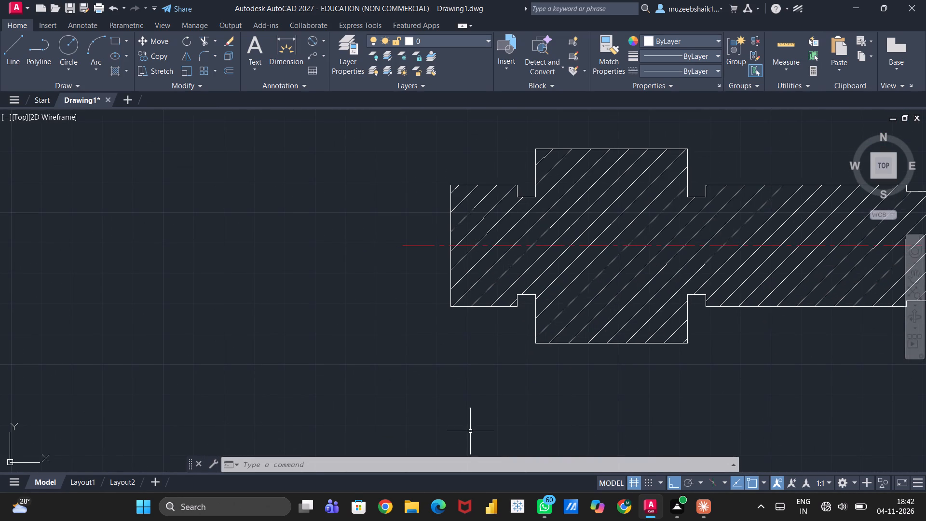
click(323, 41)
click(331, 69)
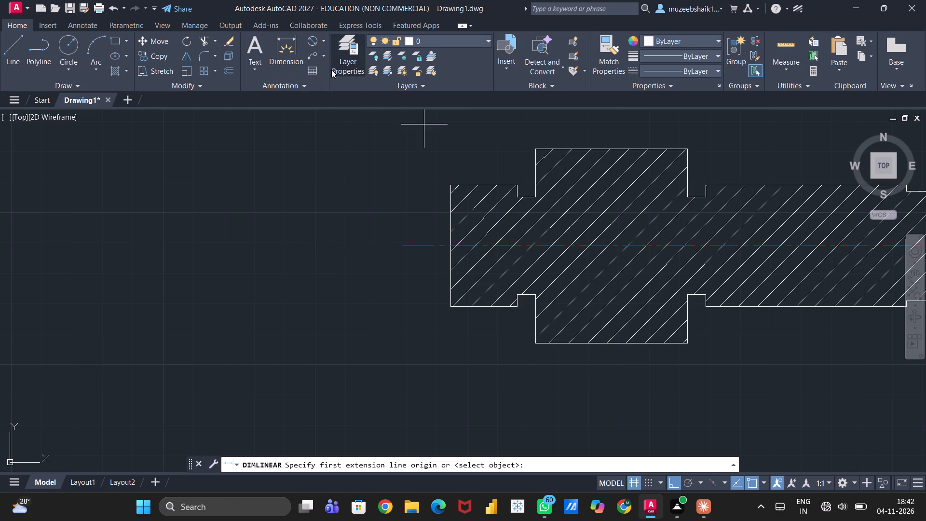
click(449, 184)
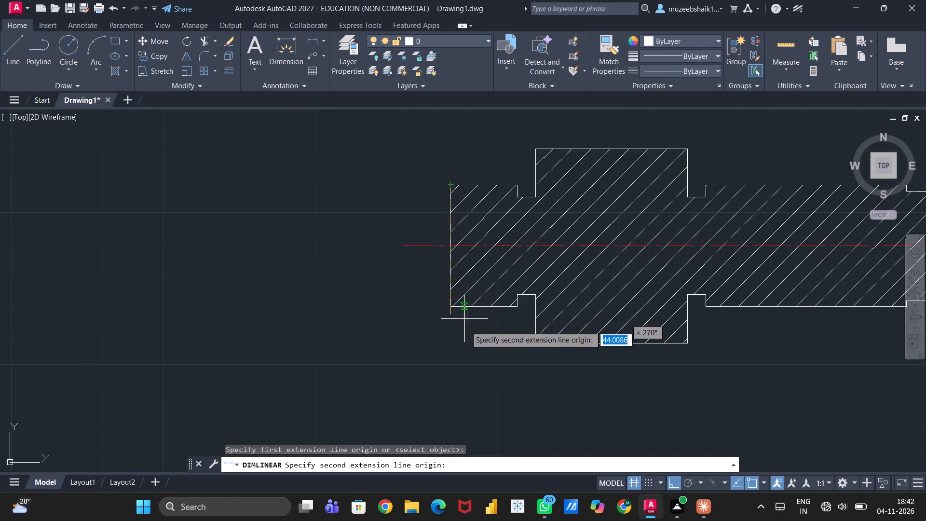
click(453, 308)
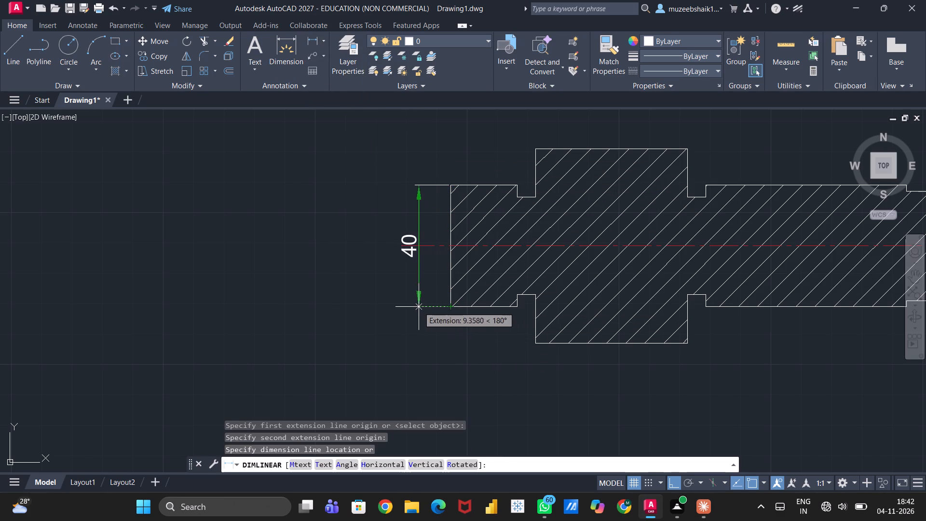
click(365, 300)
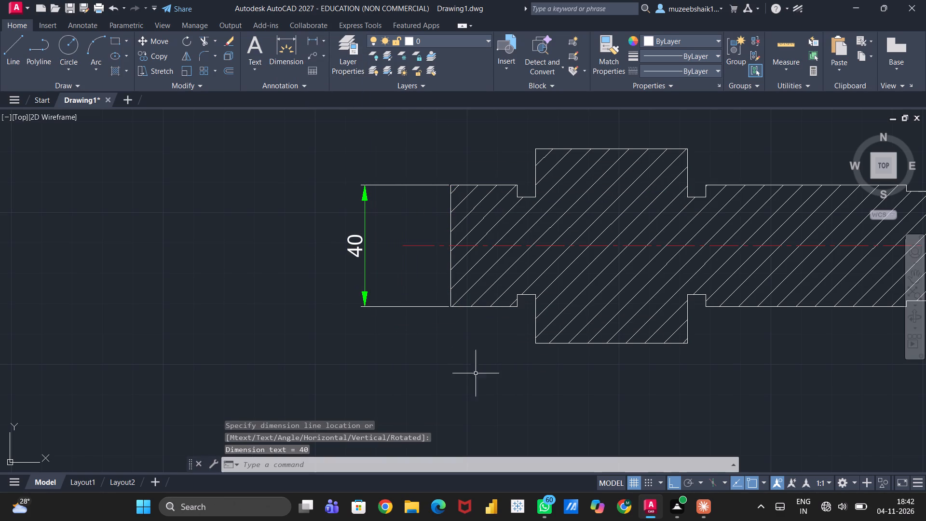
Add a horizontal linear dimension to the section view's leftmost shaft step, from the end face to the first groove, placed below the shaft.
key(space)
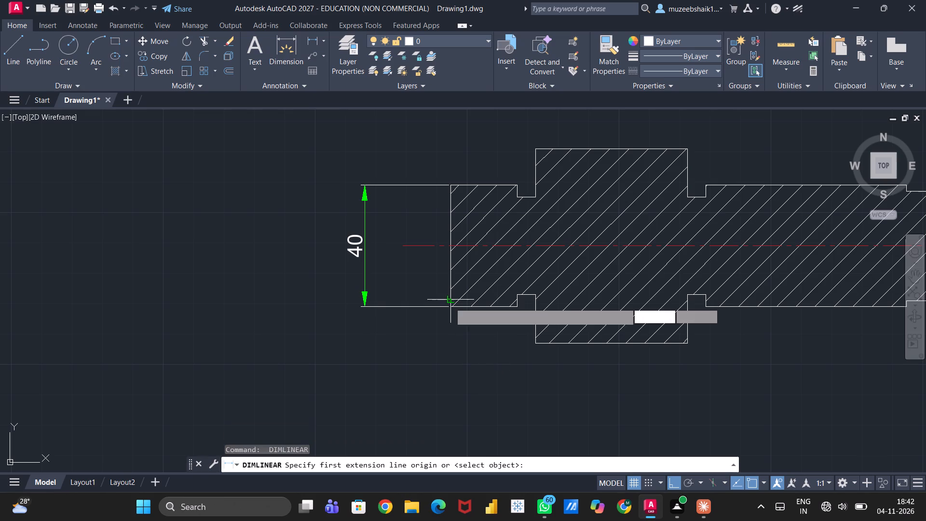
click(449, 307)
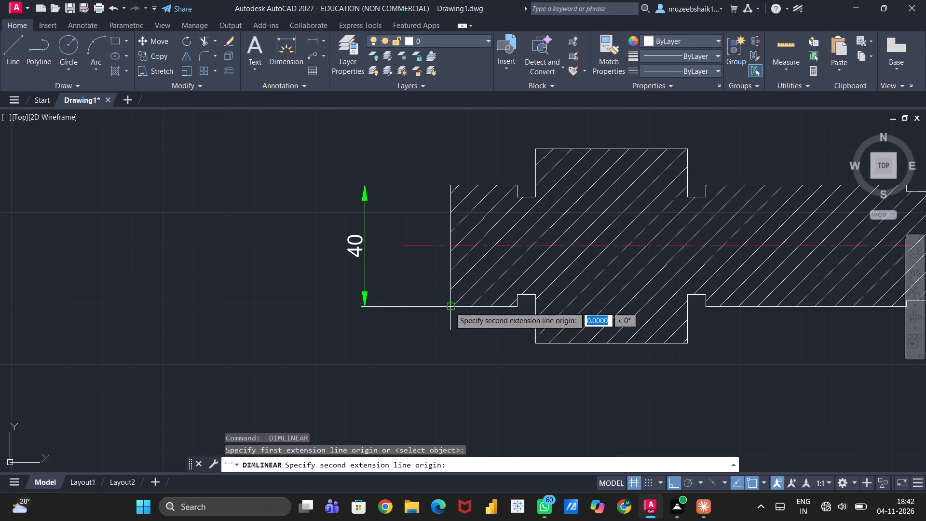
click(520, 308)
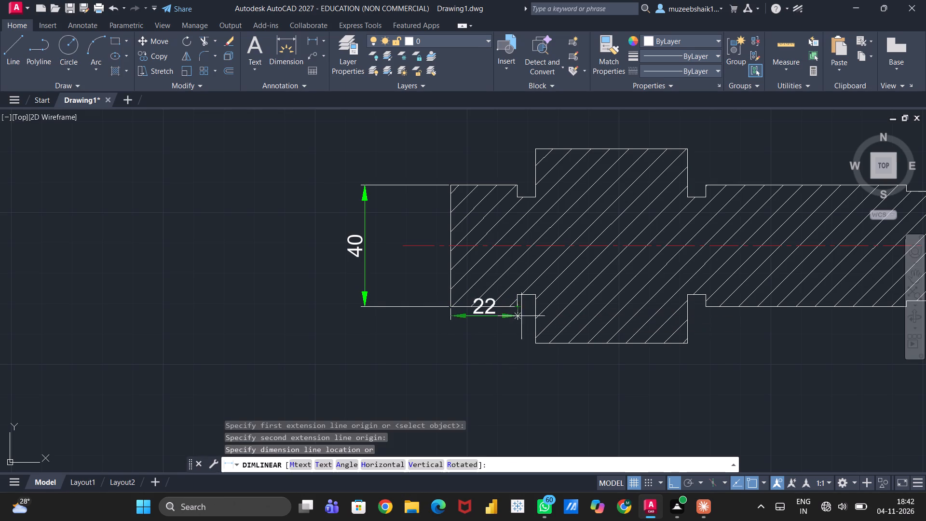
click(538, 388)
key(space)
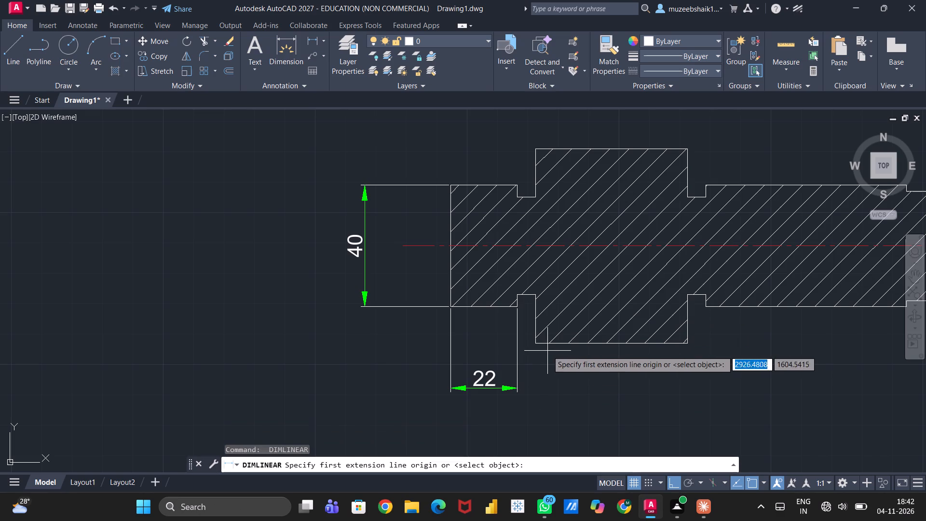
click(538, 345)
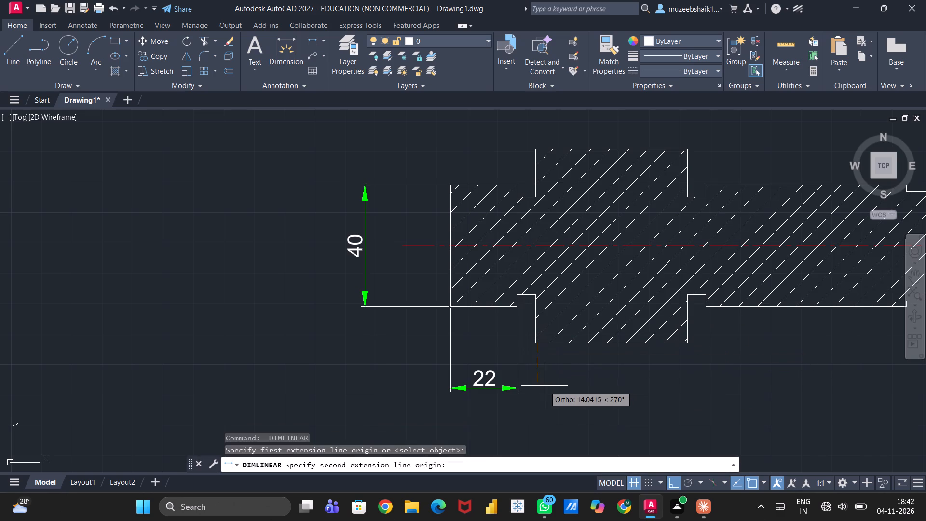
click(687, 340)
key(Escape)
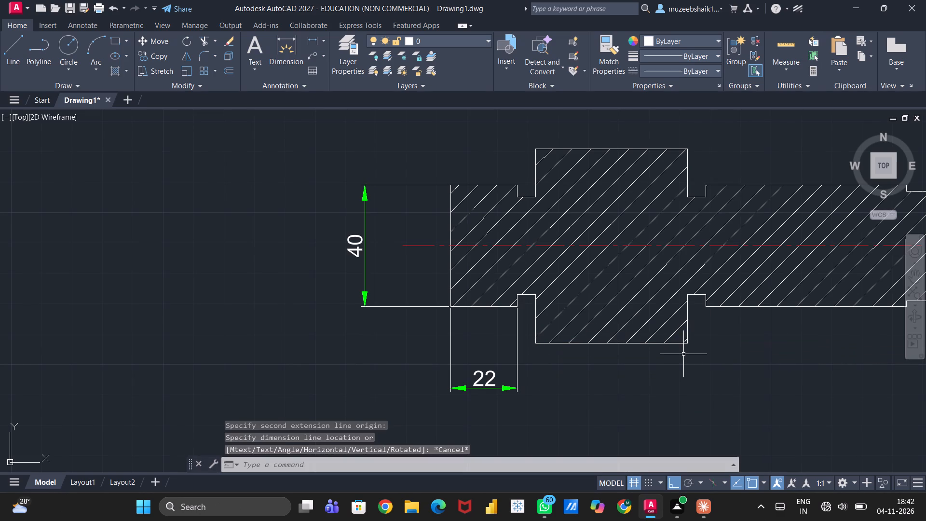
Add a horizontal linear dimension across the section view's large gear portion, level with the leftmost step's length dimension.
key(space)
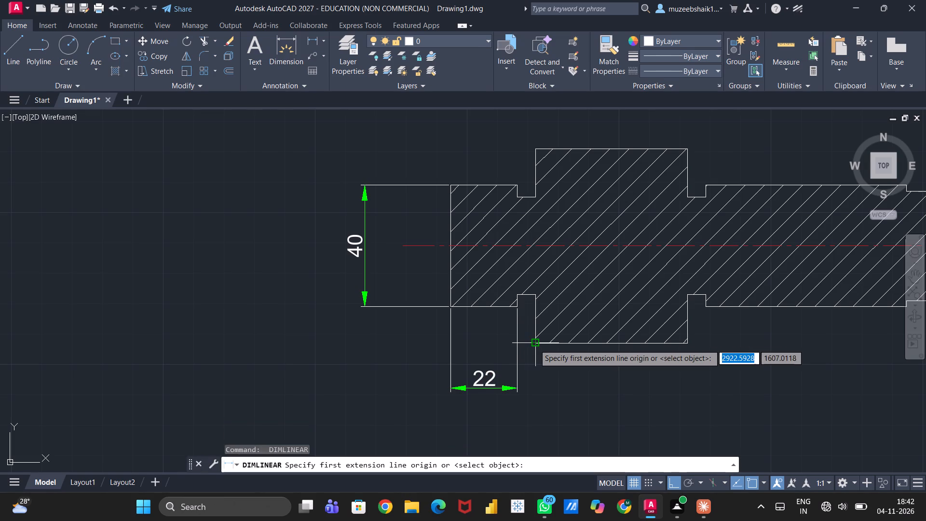
click(535, 344)
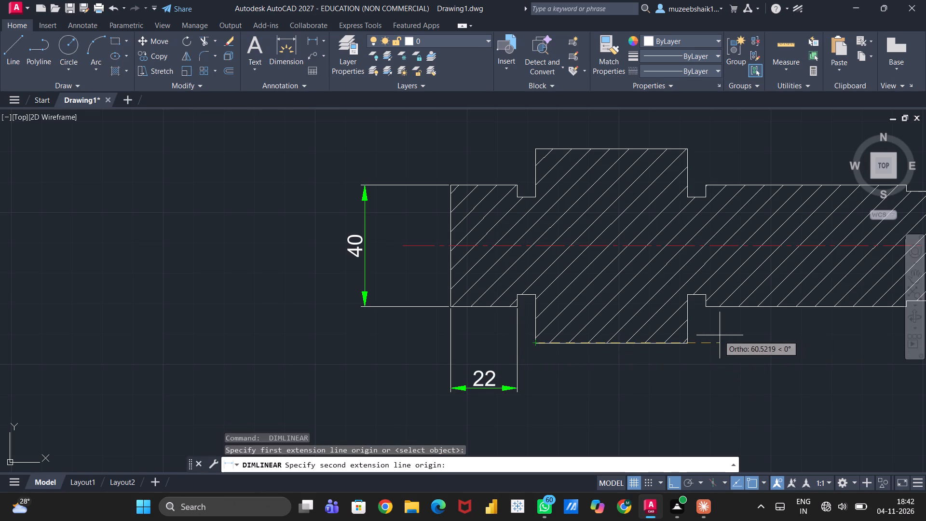
click(690, 342)
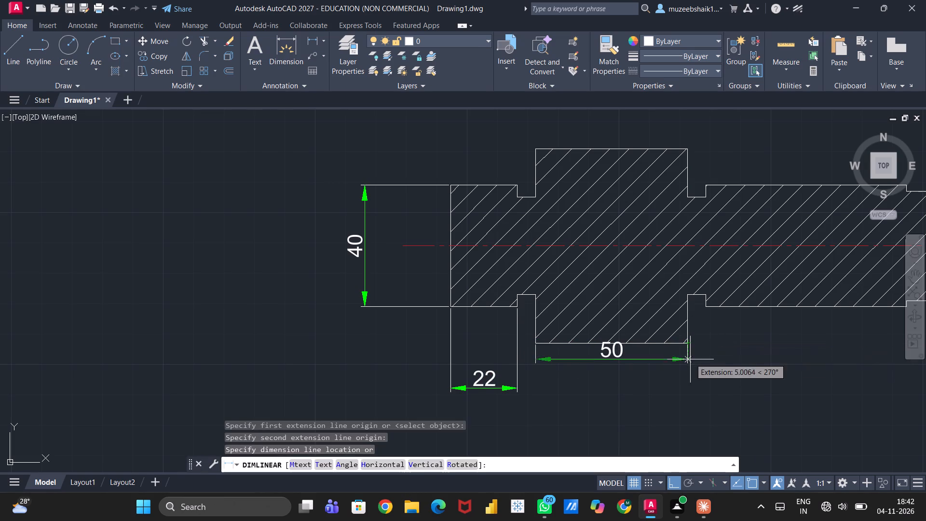
click(683, 389)
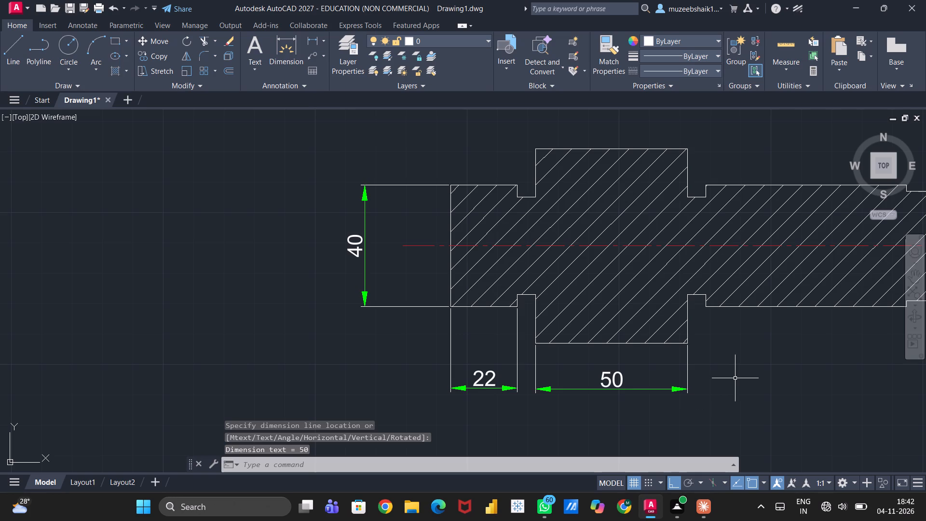
Add a horizontal linear dimension from the section view's left end face to the gear portion's right face, below the two existing length dimensions.
key(space)
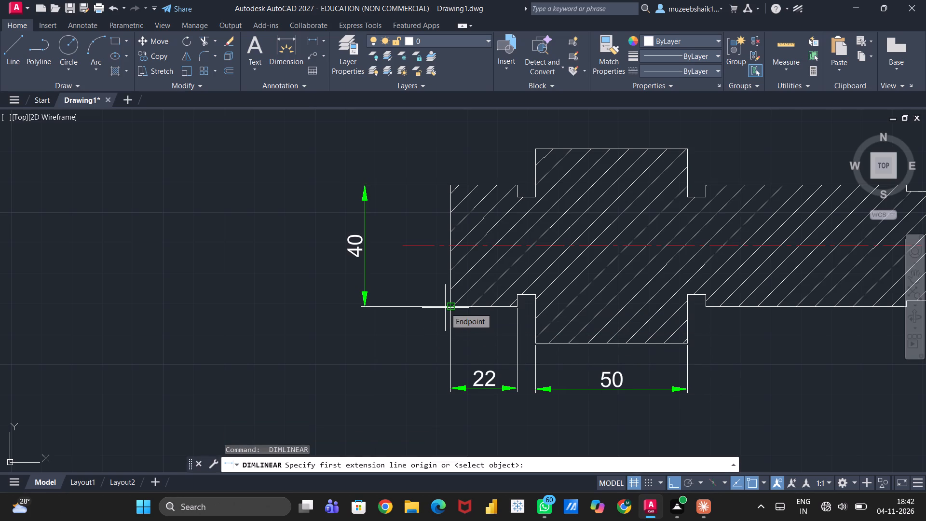
scroll(445, 308, down, 1)
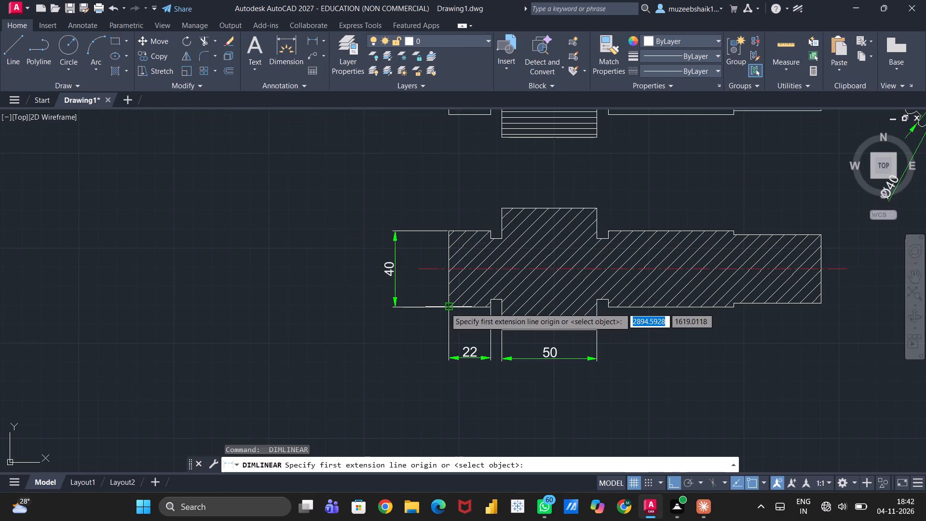
middle_drag(445, 308, 469, 255)
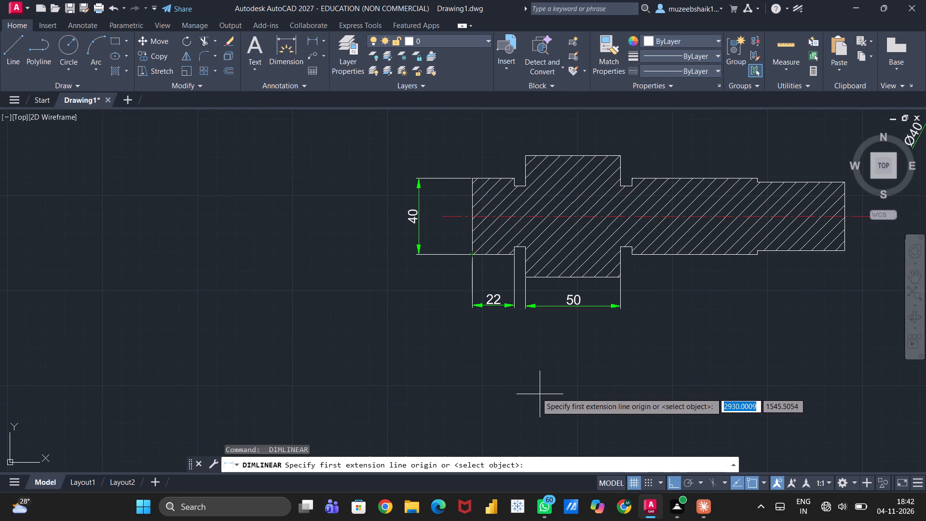
click(469, 295)
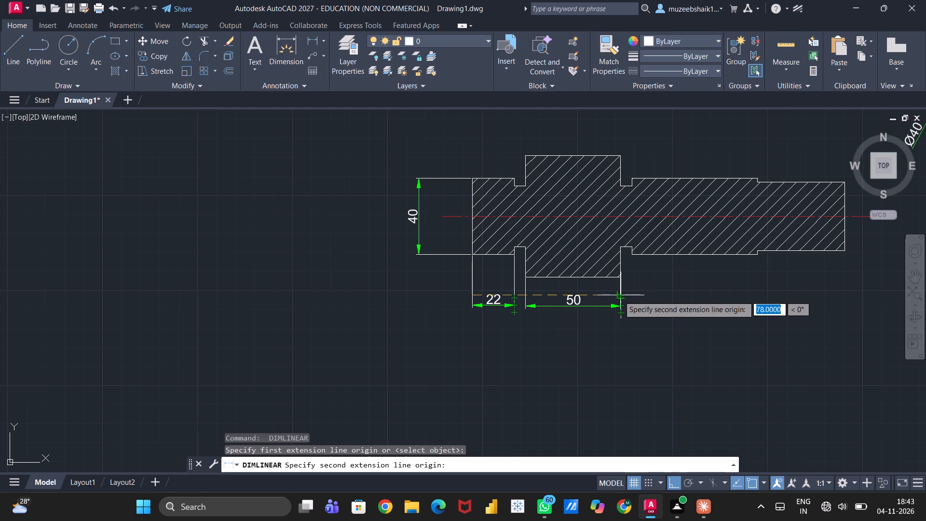
click(619, 296)
click(621, 350)
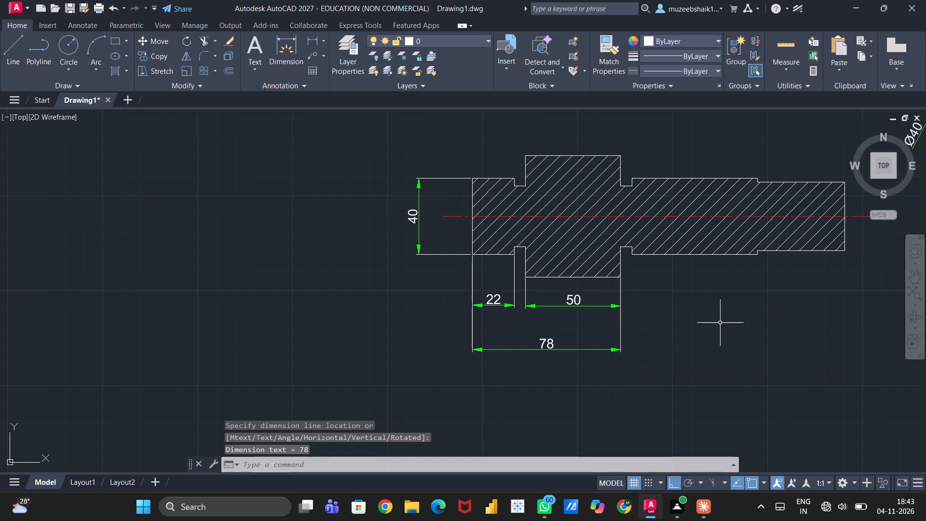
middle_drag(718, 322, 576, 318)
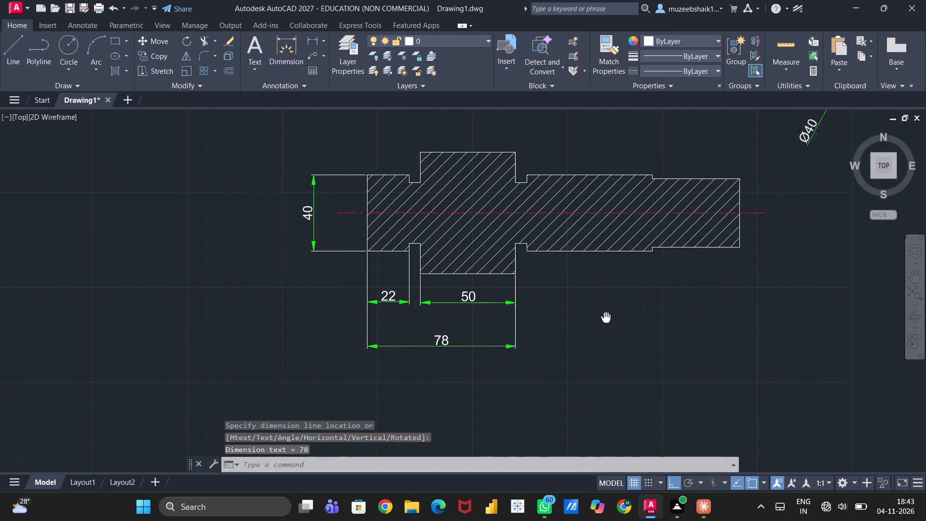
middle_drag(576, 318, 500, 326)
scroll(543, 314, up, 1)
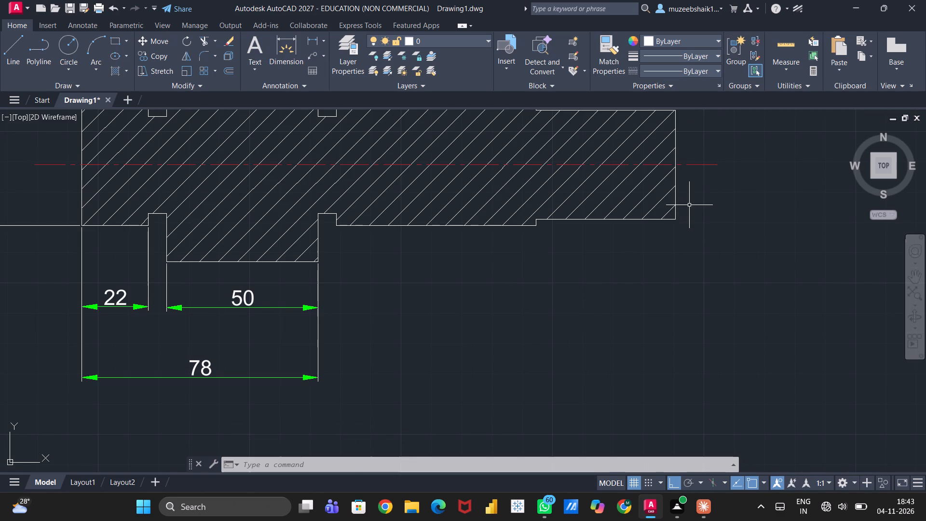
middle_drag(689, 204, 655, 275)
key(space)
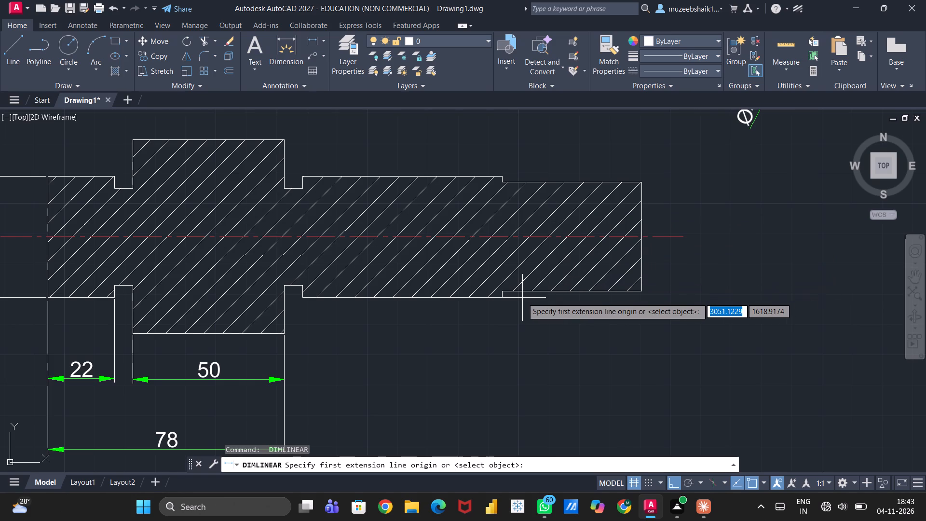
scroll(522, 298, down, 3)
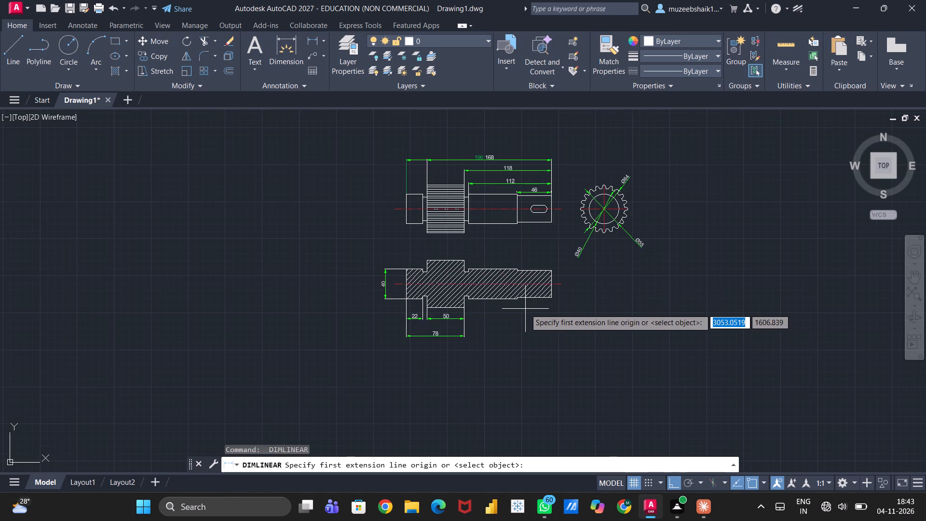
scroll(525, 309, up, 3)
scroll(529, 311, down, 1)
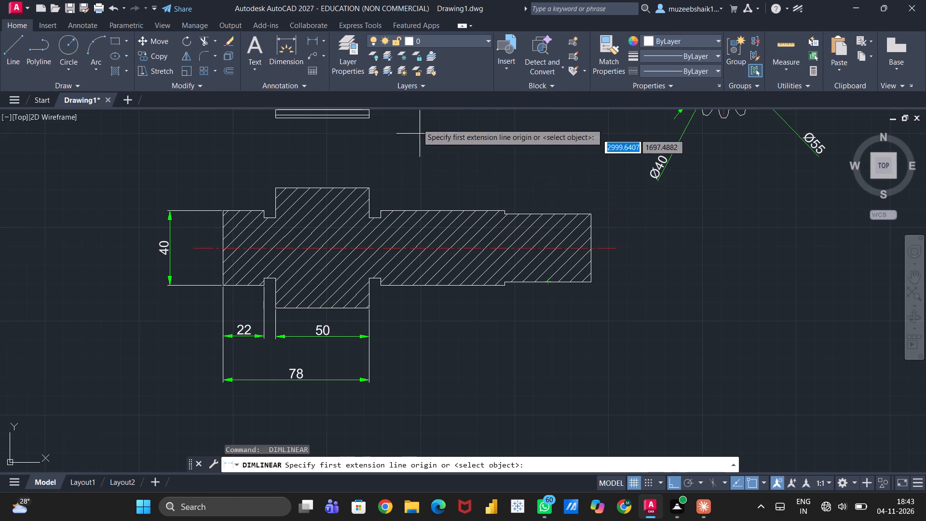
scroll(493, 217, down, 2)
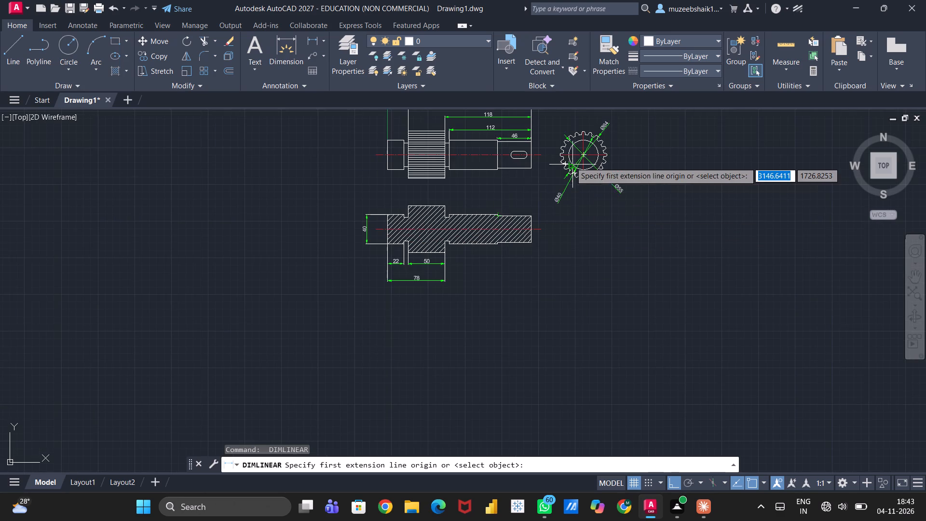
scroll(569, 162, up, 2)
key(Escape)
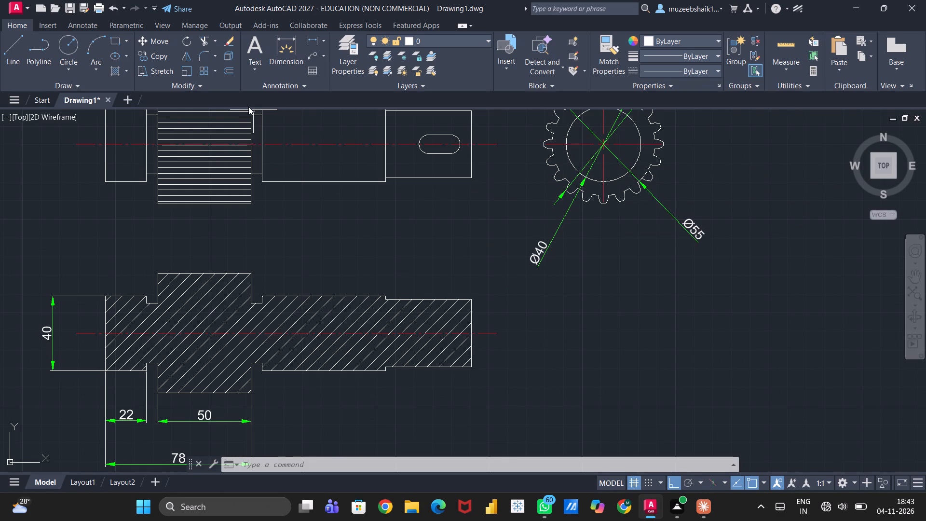
Draw two vertical projection lines from both ends of the front view's slot down past the lower edge of the hatched section.
click(13, 62)
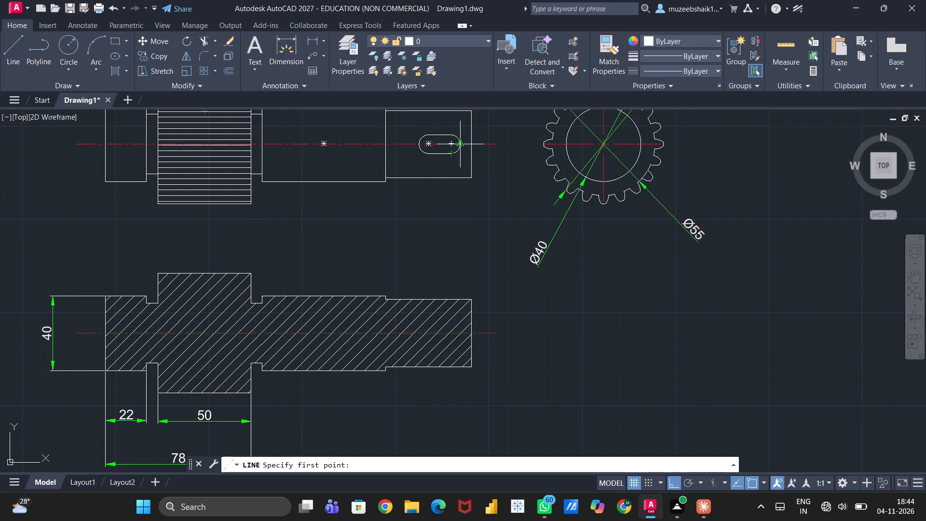
click(460, 147)
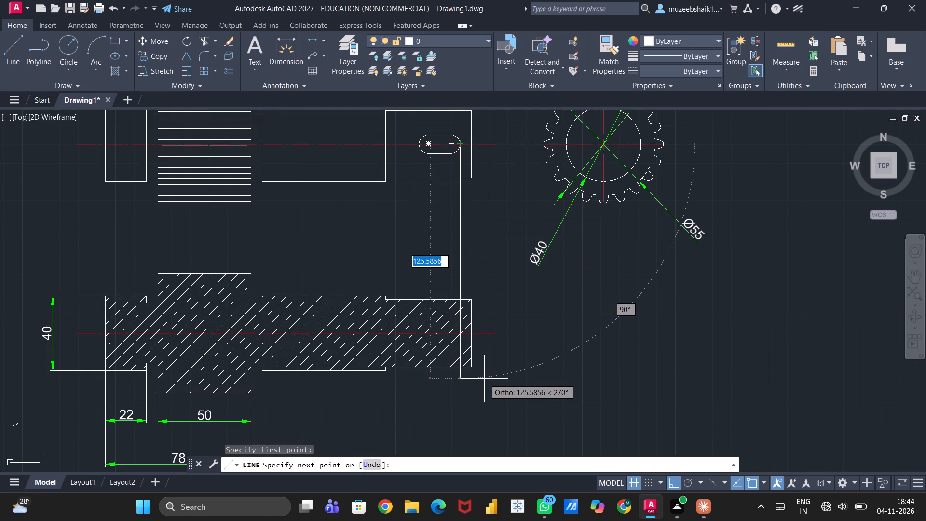
click(484, 379)
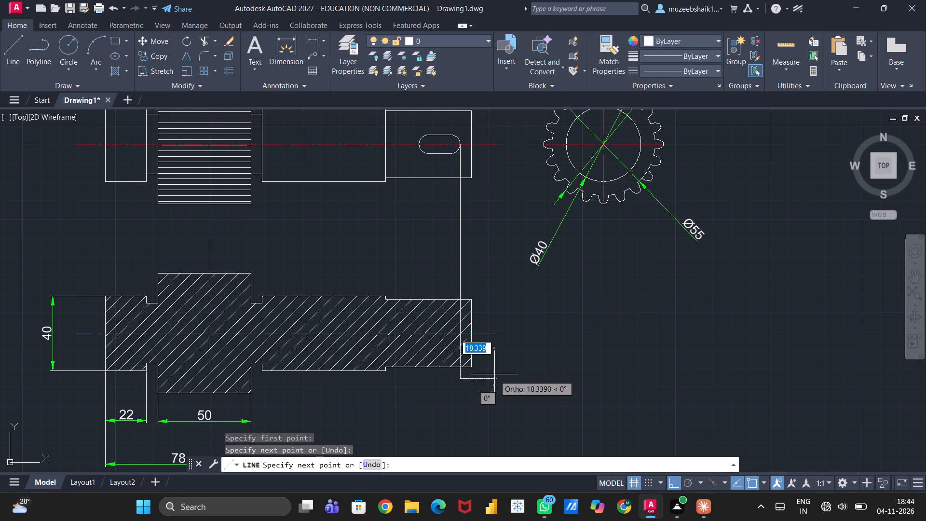
key(Escape)
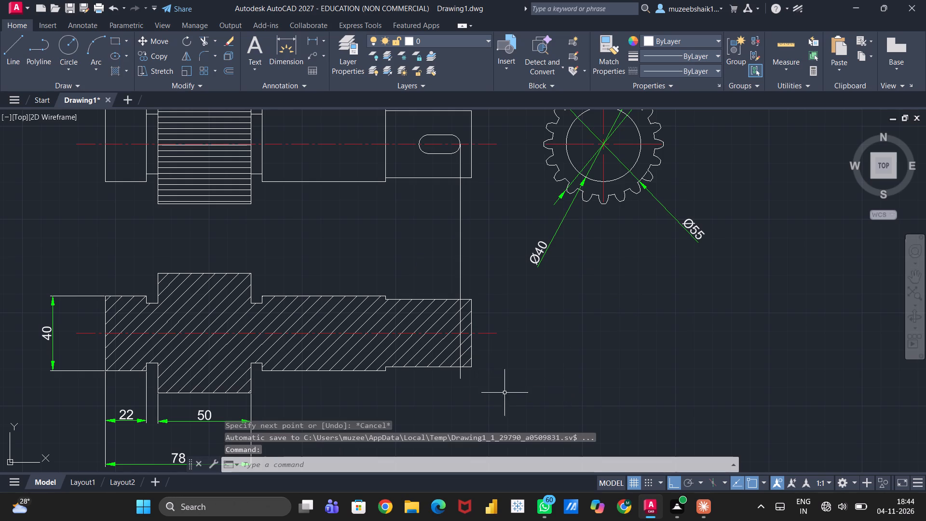
click(10, 39)
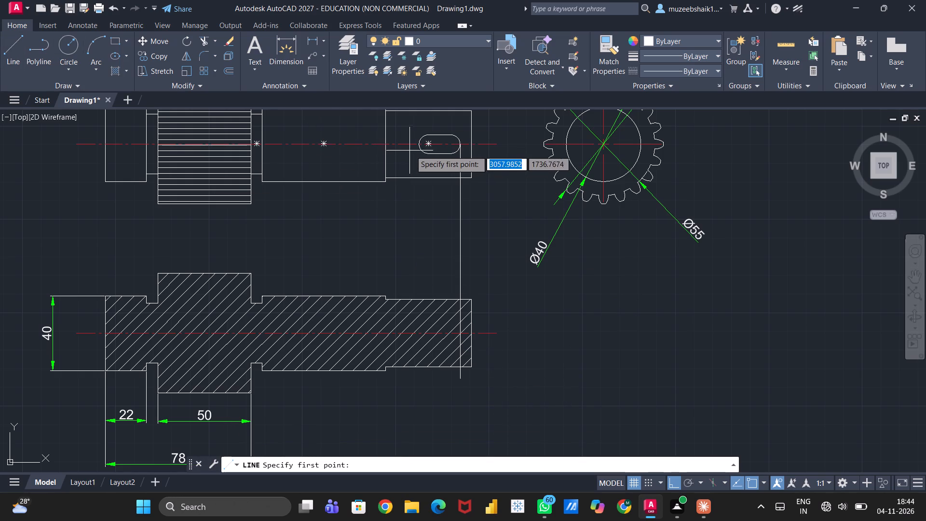
click(419, 142)
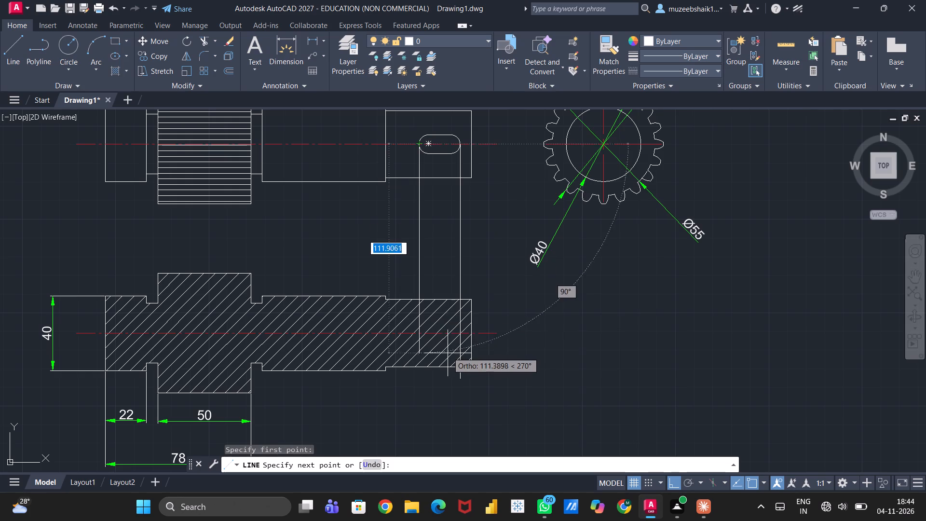
click(447, 386)
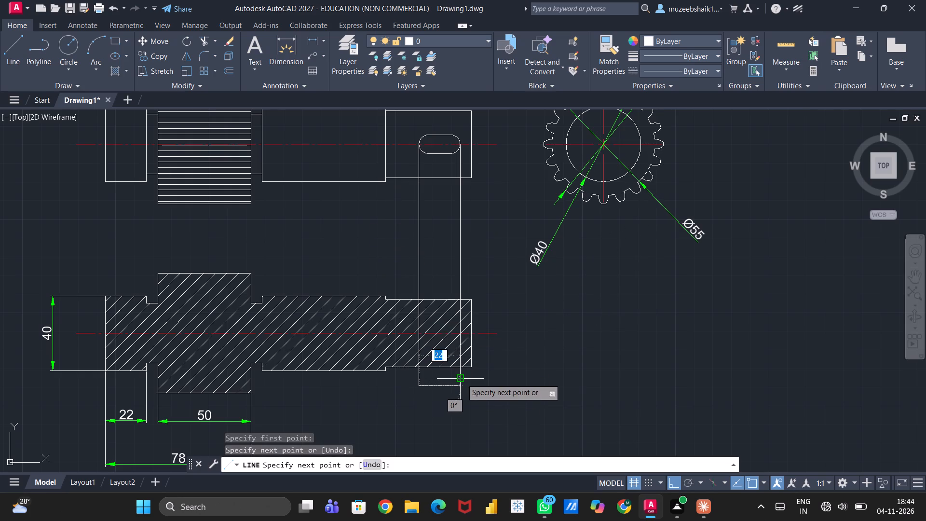
key(Escape)
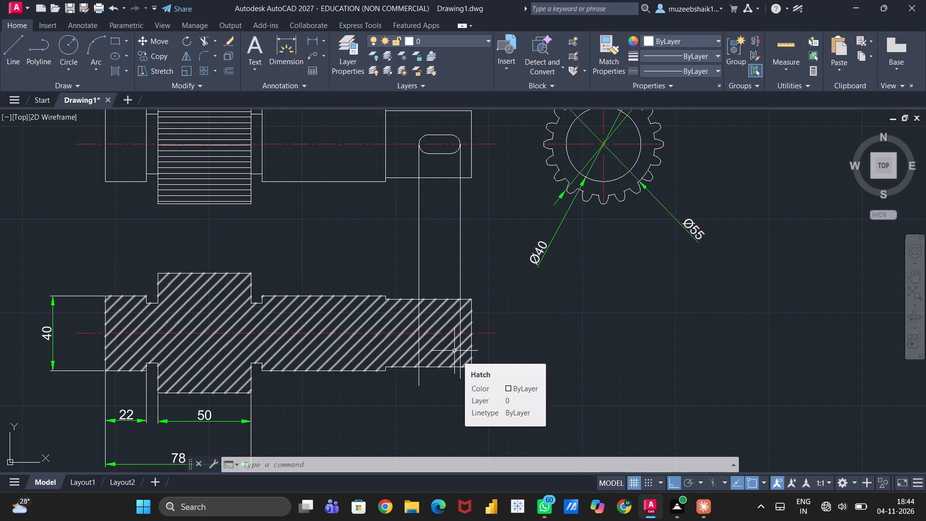
Draw the slot recess 3.5 deep on the section's lower edge at the right shaft step, spanning between the two projection lines.
scroll(467, 374, up, 2)
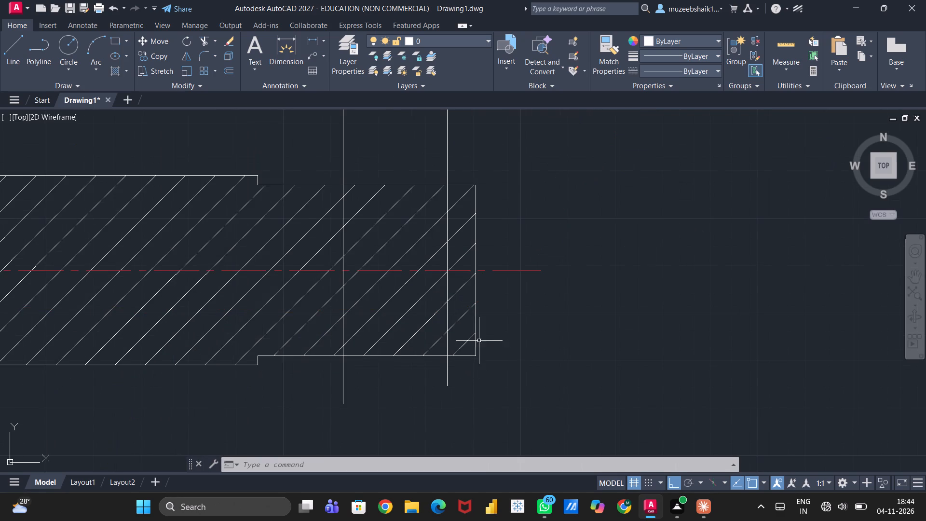
click(18, 54)
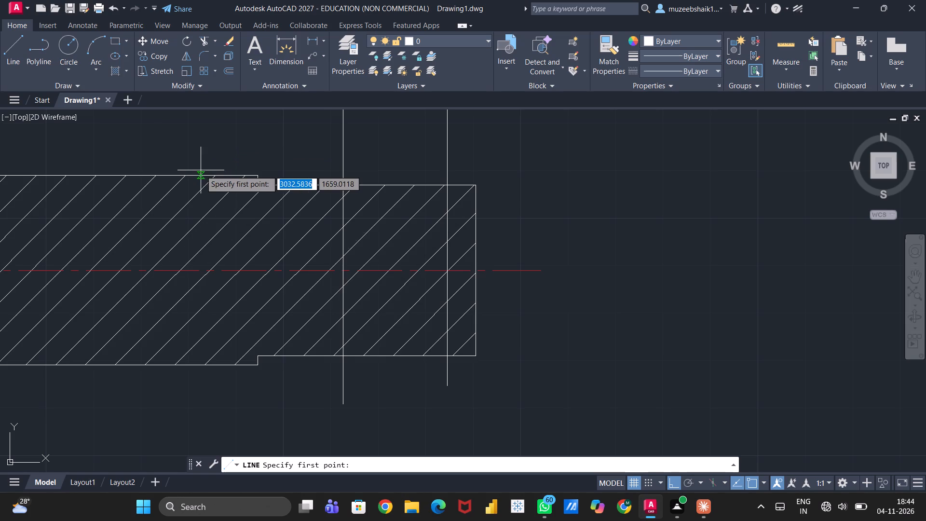
click(446, 355)
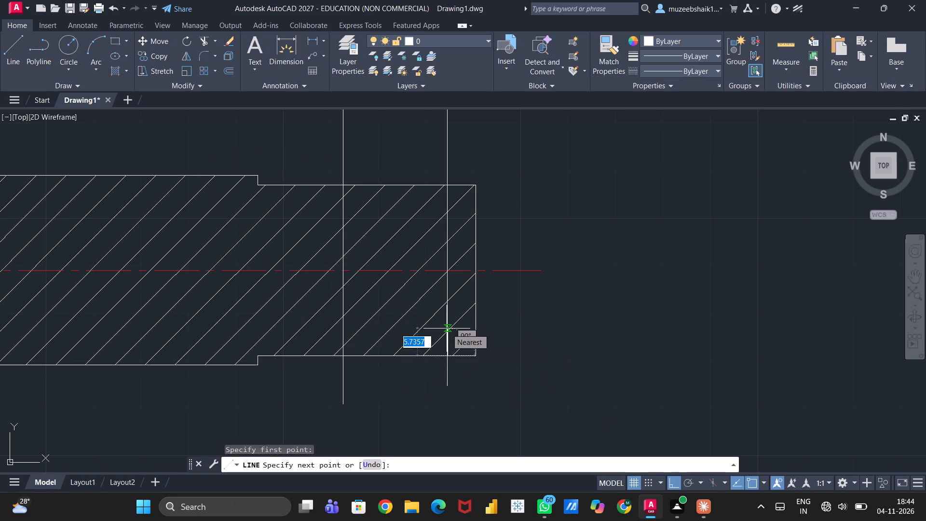
text(3.5)
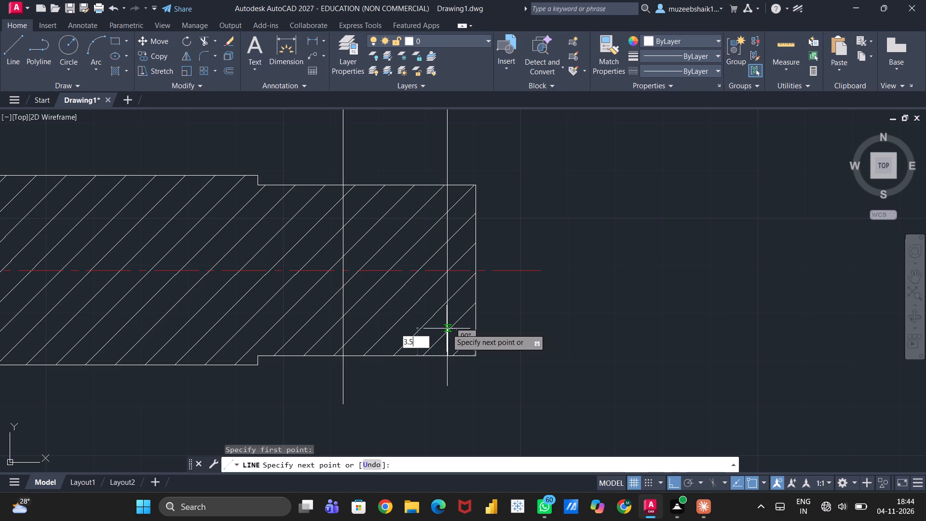
key(Return)
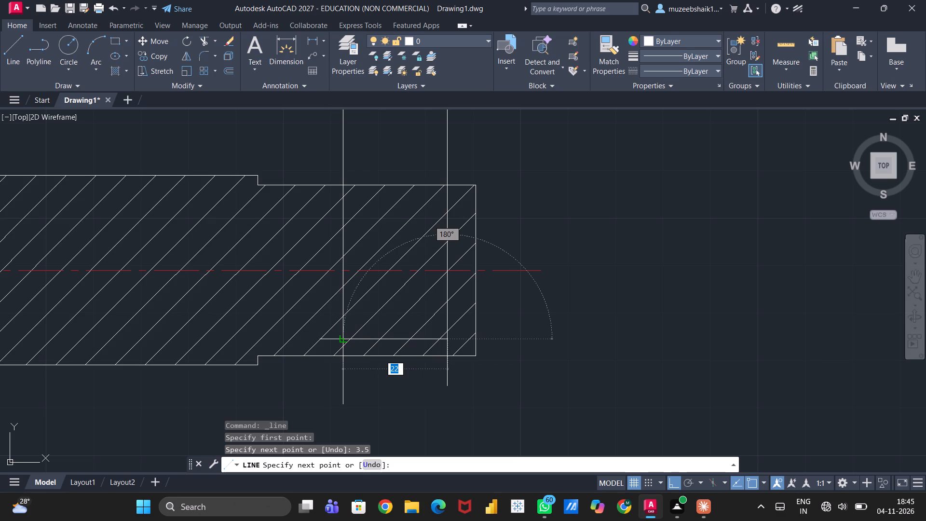
click(342, 337)
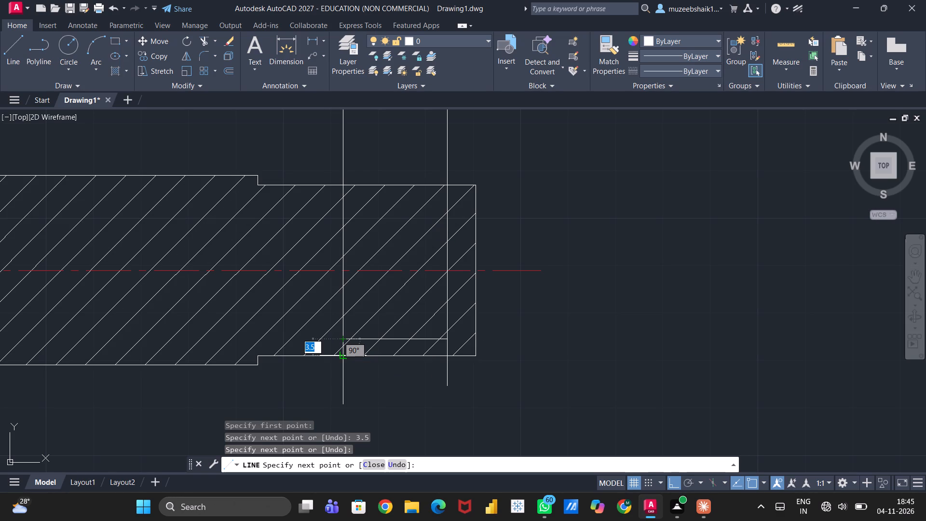
click(342, 355)
key(Escape)
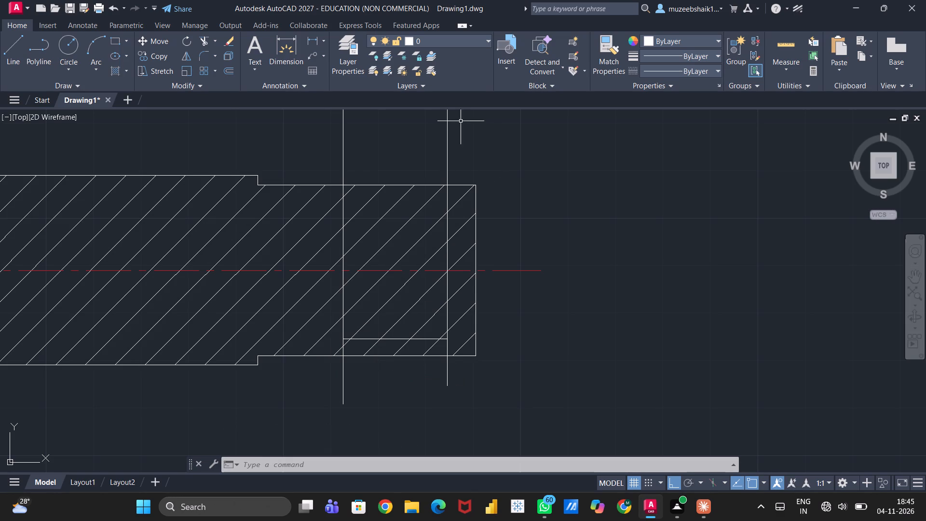
Delete the two vertical projection lines running from the front view's slot through the section.
click(447, 137)
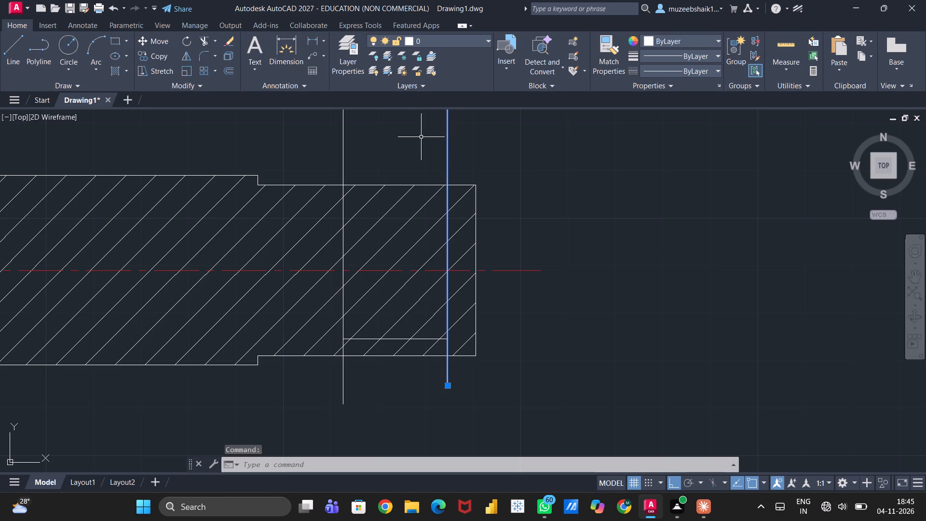
click(342, 148)
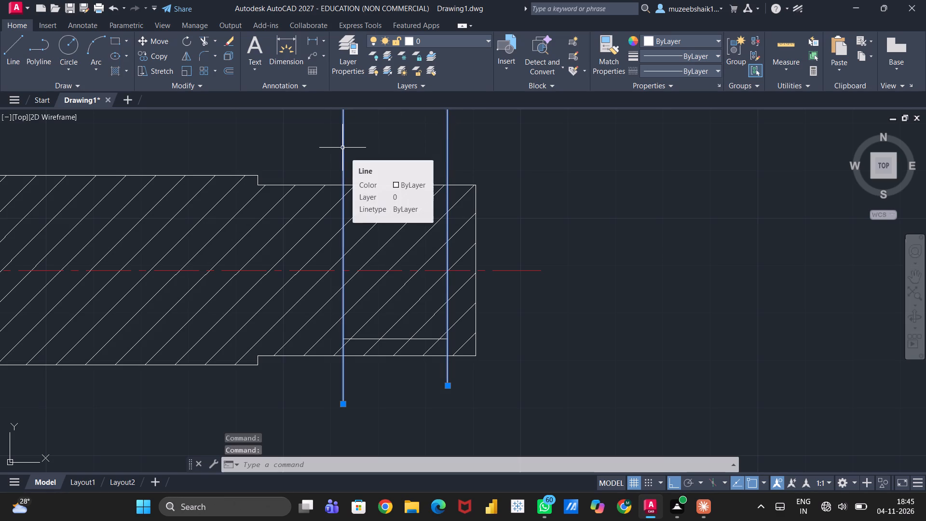
key(Delete)
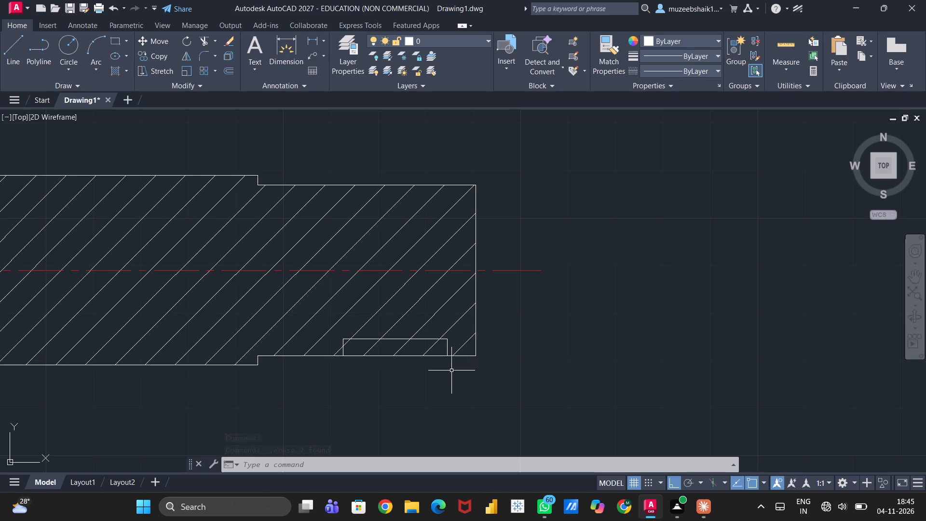
Trim the hatching out of the rectangular slot recess at the section's lower edge.
scroll(398, 286, down, 2)
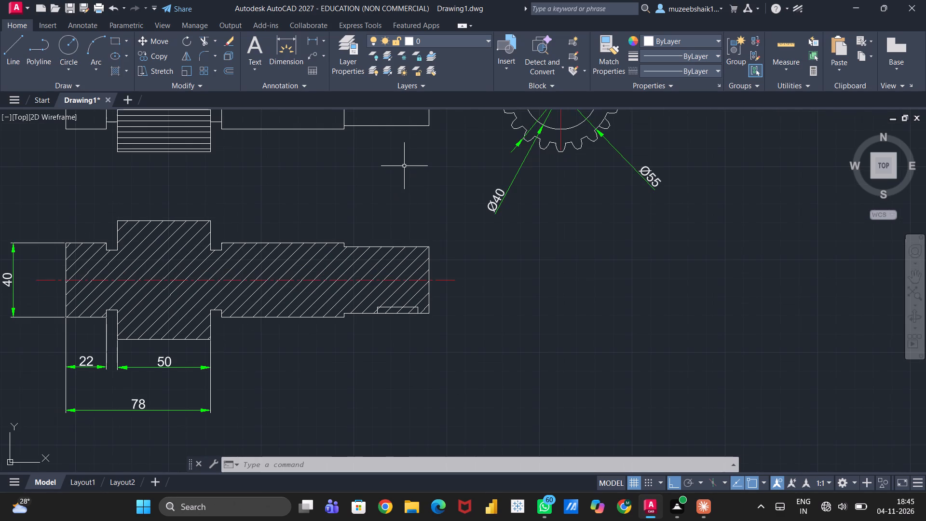
middle_click(404, 166)
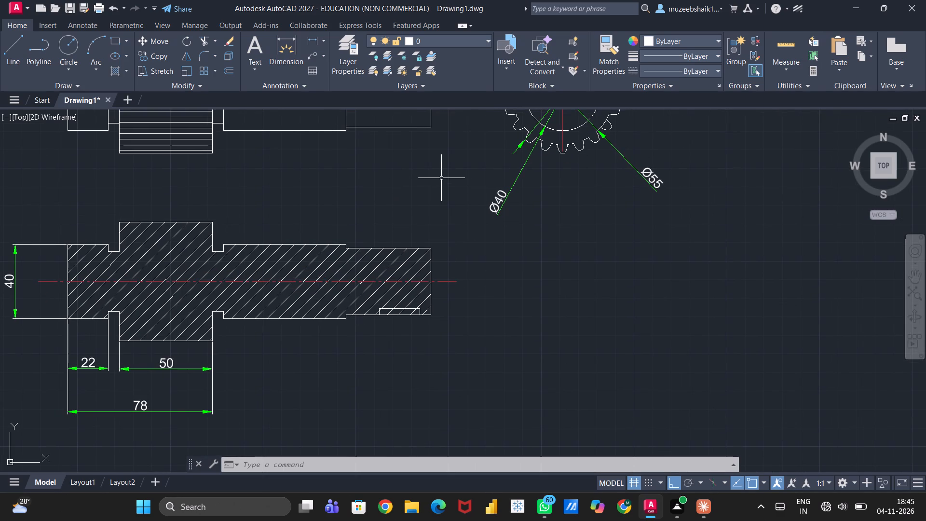
middle_drag(441, 177, 463, 249)
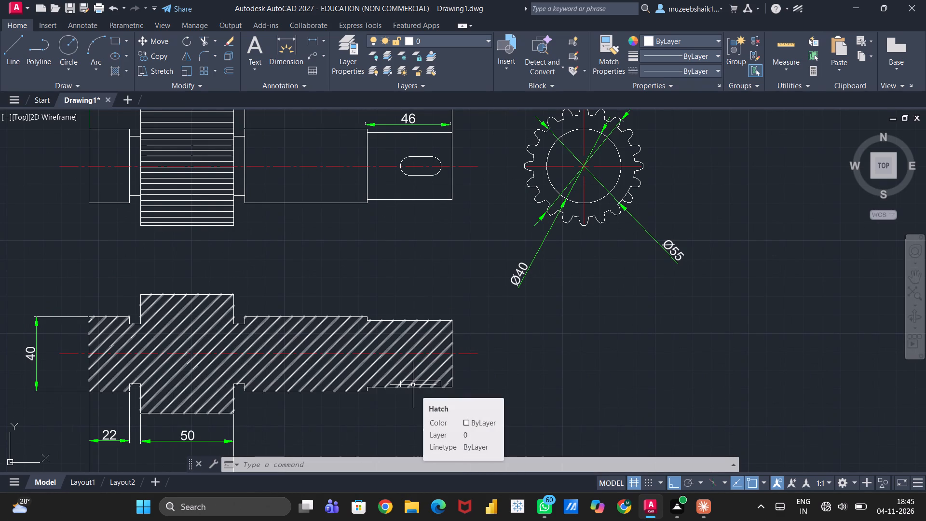
text(tr)
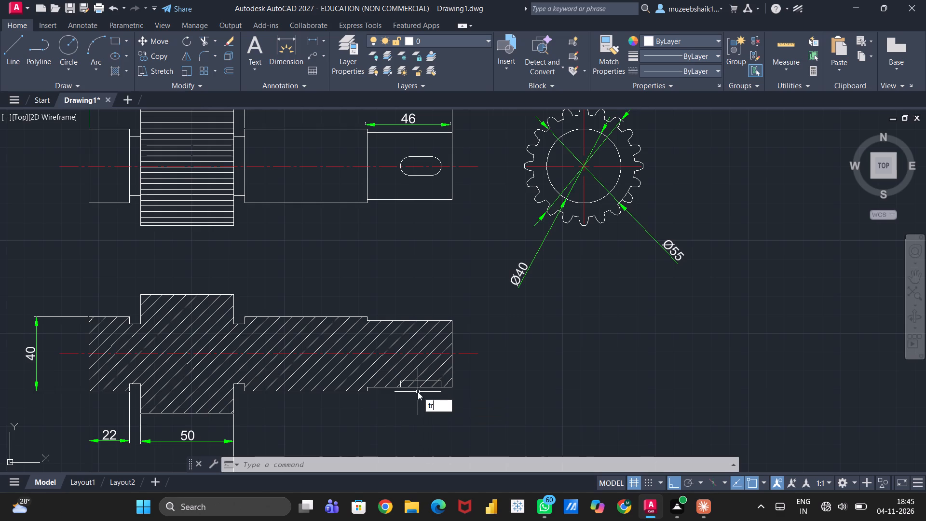
key(Return)
scroll(418, 392, up, 1)
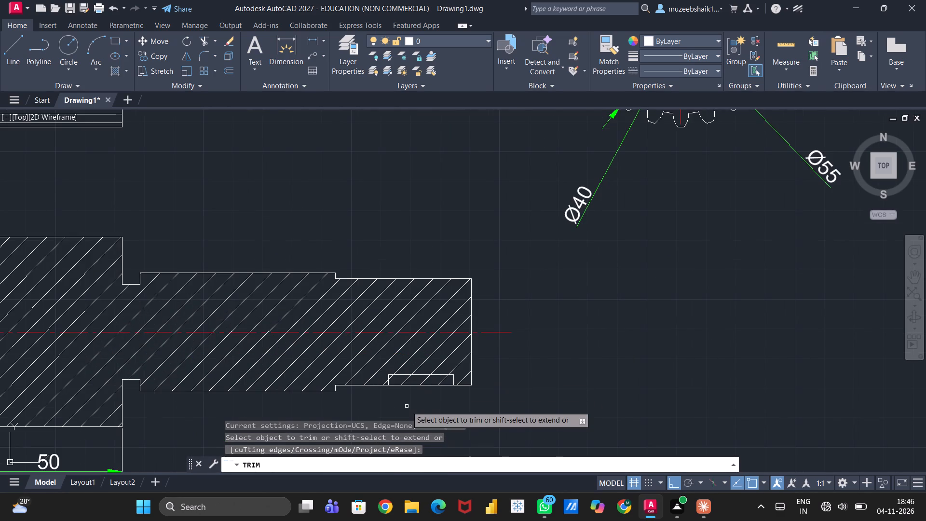
scroll(406, 396, up, 3)
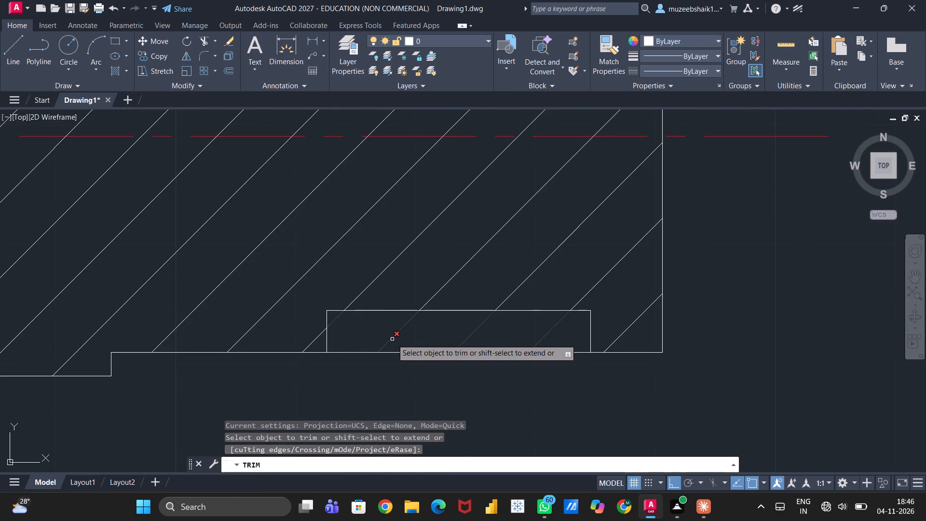
click(392, 339)
scroll(405, 362, down, 3)
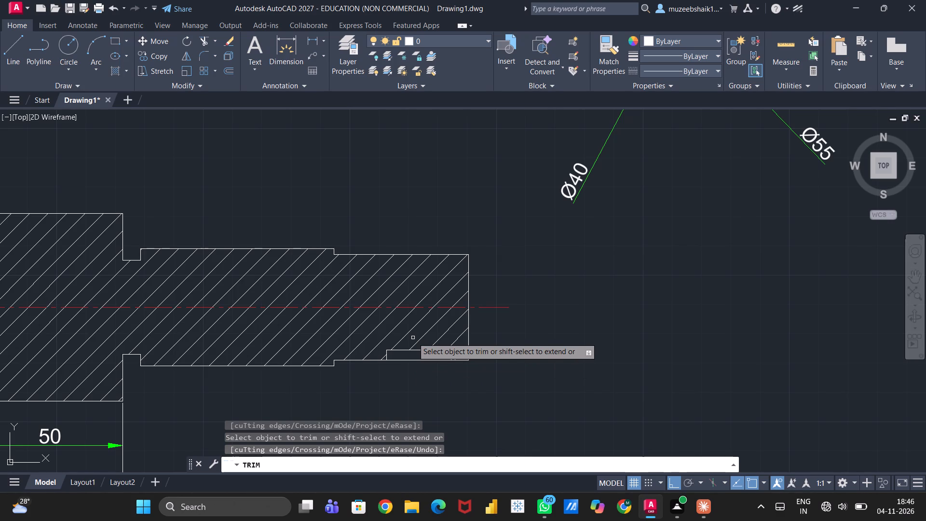
scroll(413, 338, down, 1)
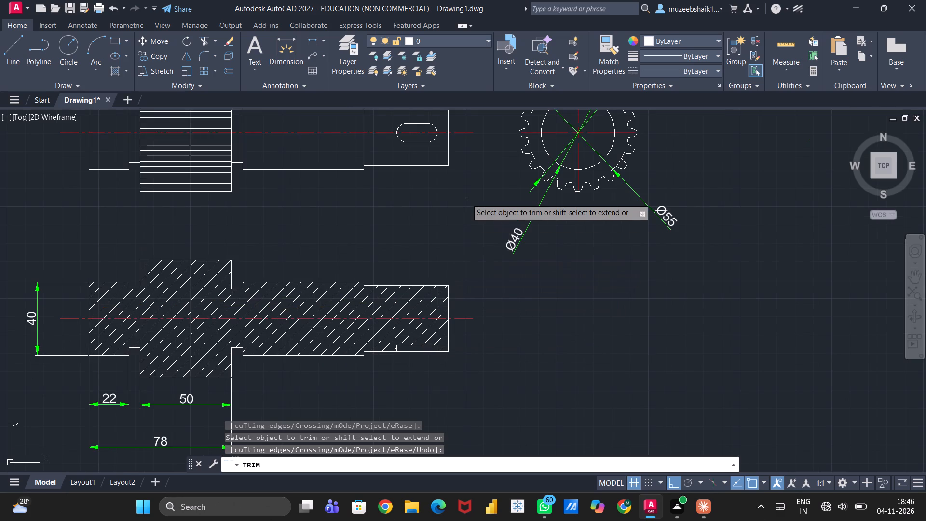
key(Escape)
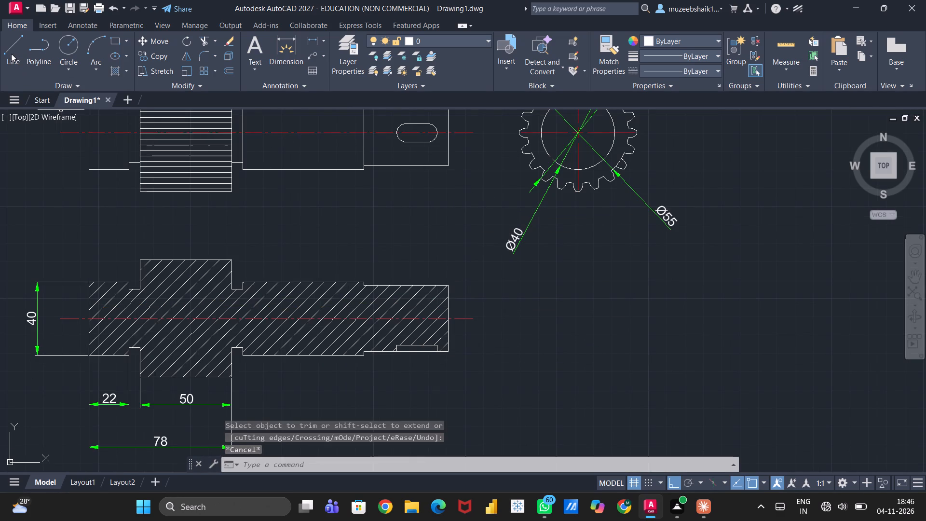
Draw two short vertical lines inside the section's slot recess, below the left and right arc centres of the front view's slot.
click(11, 54)
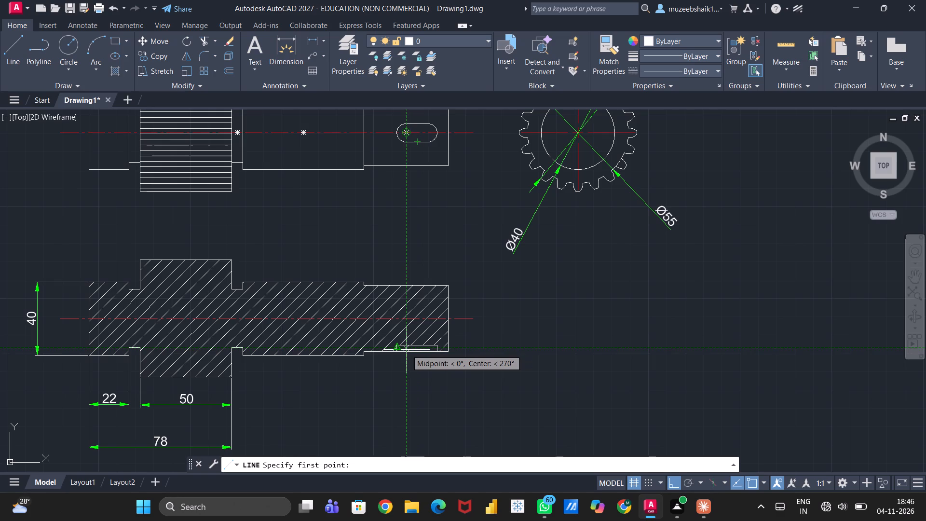
click(407, 350)
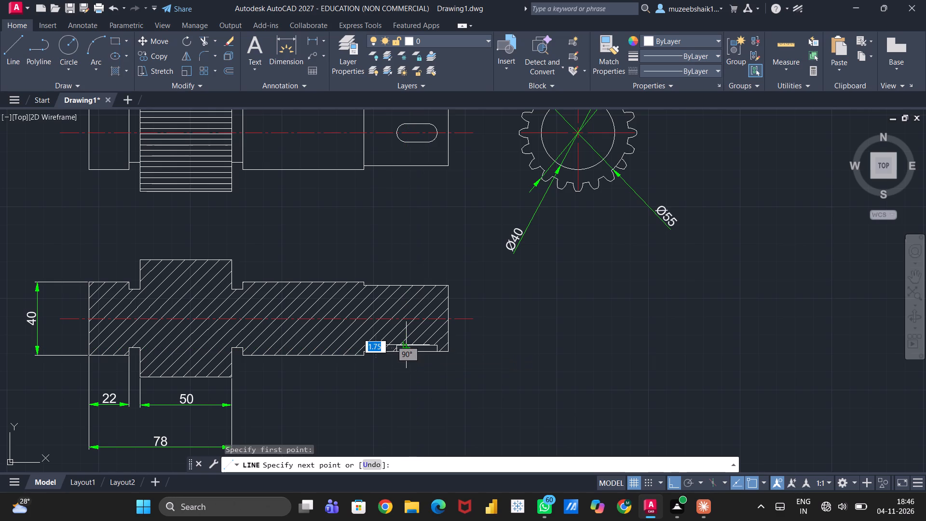
click(407, 343)
key(Escape)
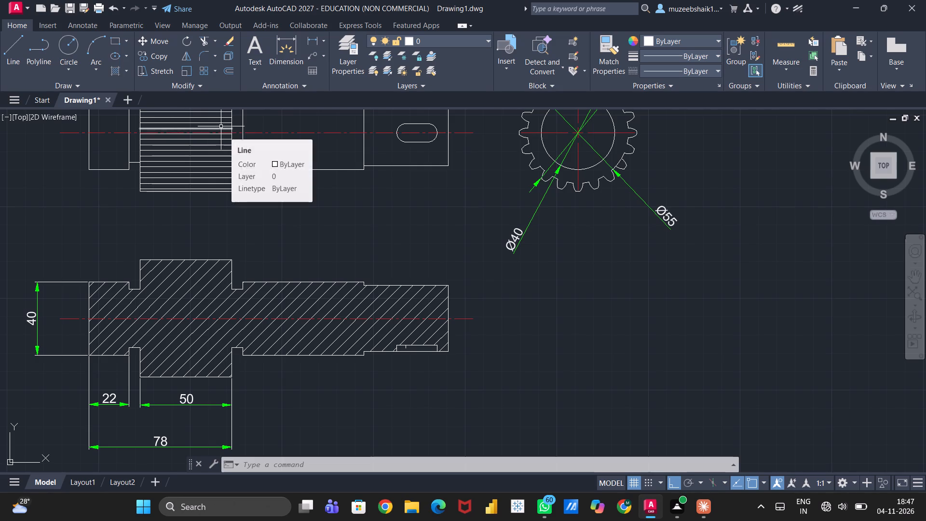
key(space)
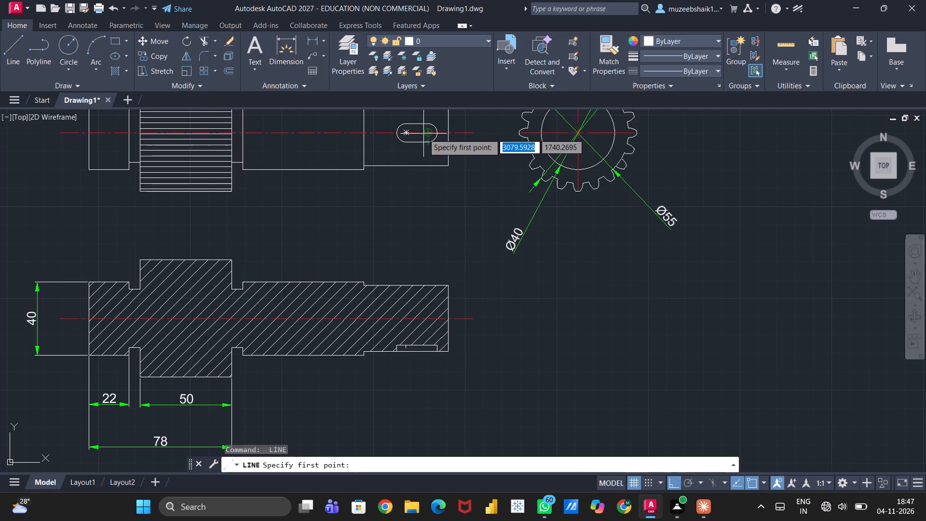
click(428, 344)
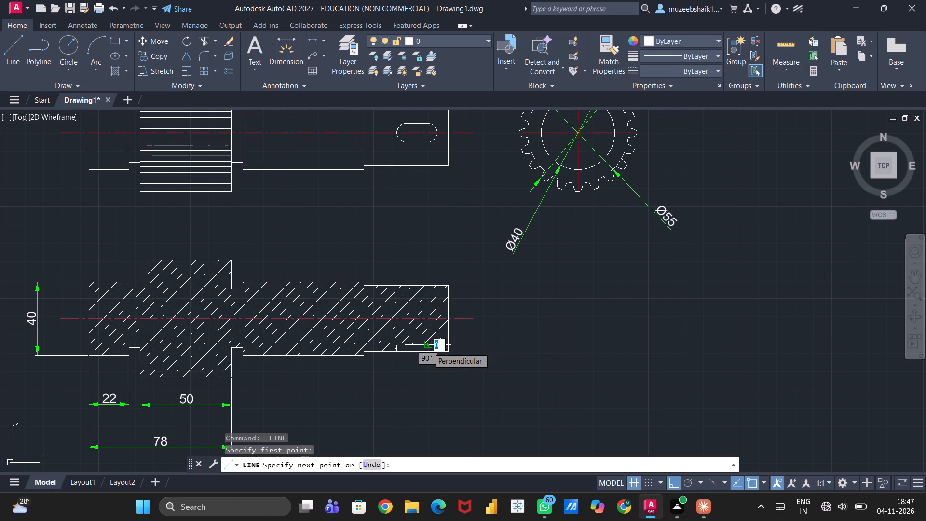
scroll(429, 348, up, 2)
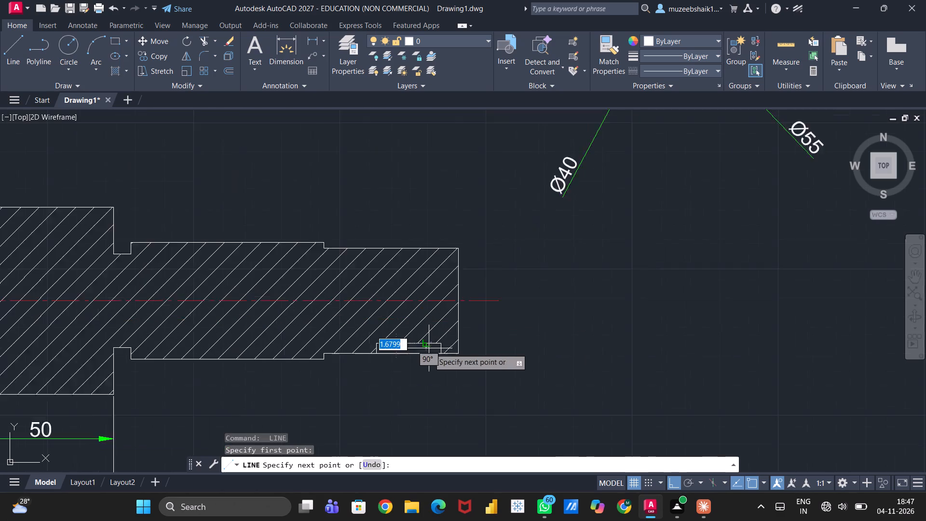
click(424, 355)
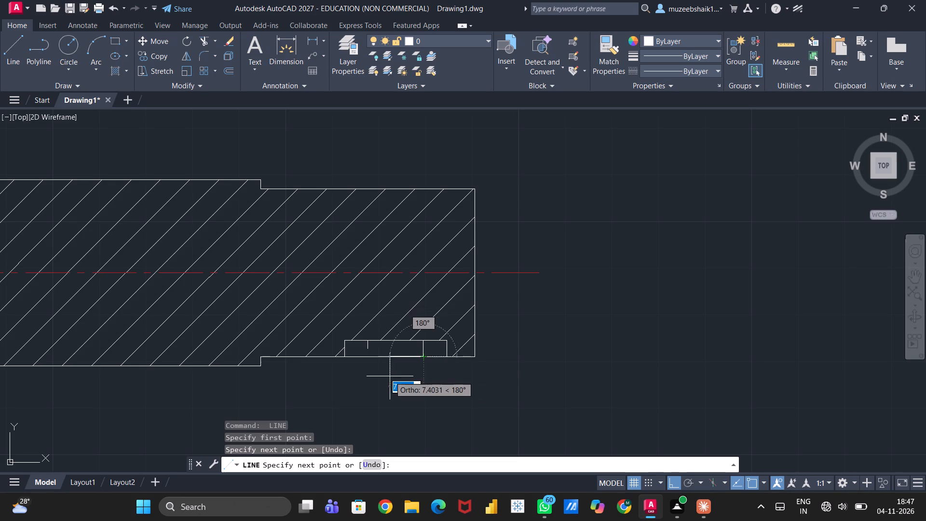
key(Escape)
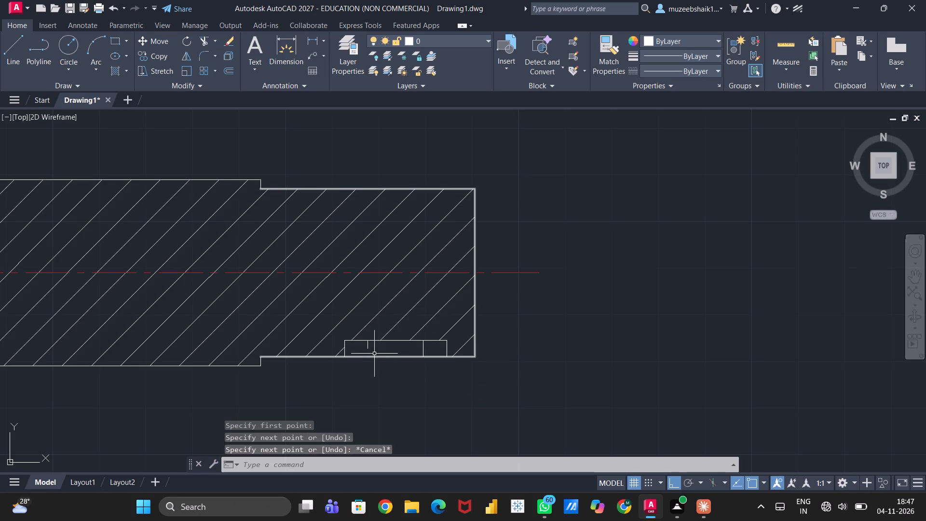
Stretch the lower end of the left short vertical line inside the slot recess down to the section's bottom edge.
click(367, 350)
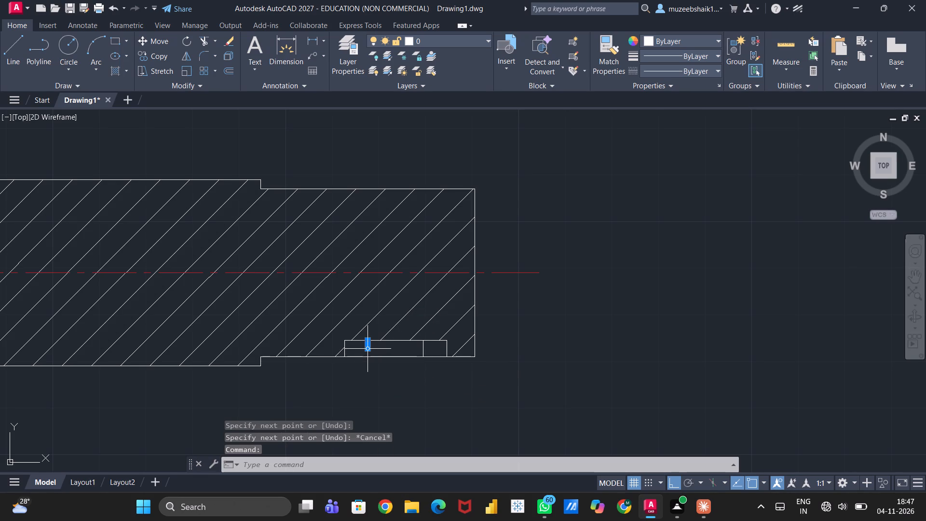
click(367, 350)
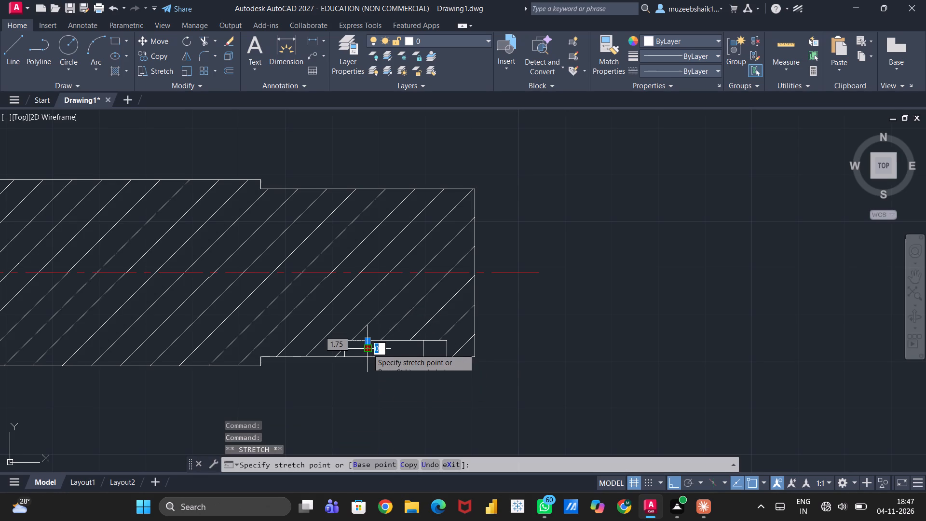
click(367, 357)
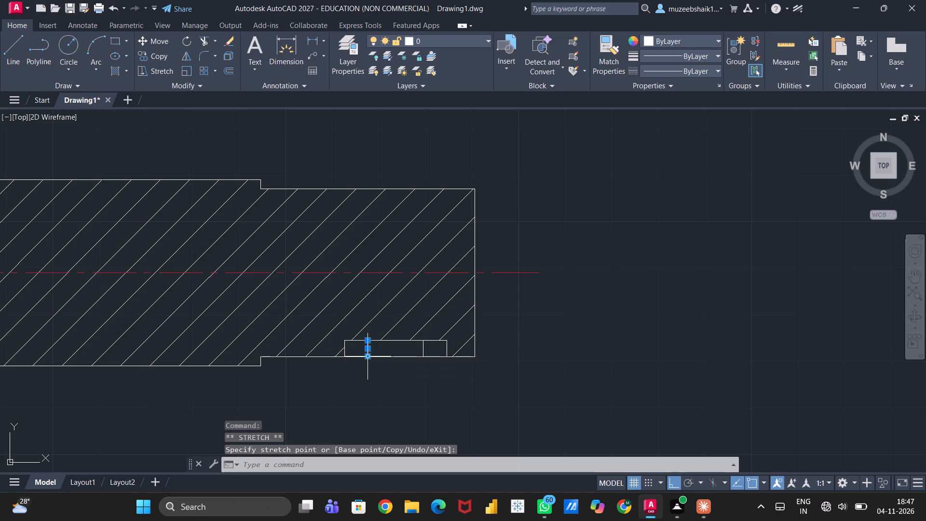
key(Escape)
Dimension the diameters of the right end step and the adjacent larger step on the section, placing both beyond the shaft's right end.
scroll(440, 335, down, 1)
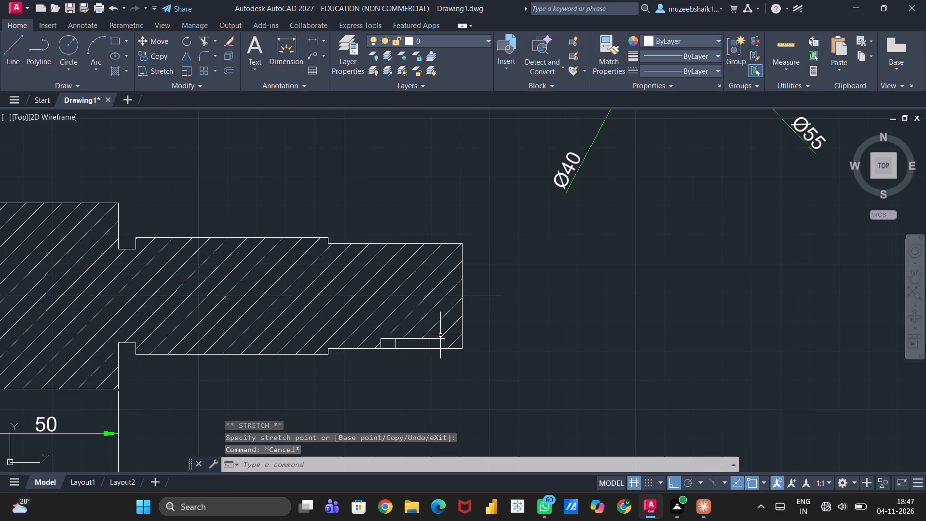
scroll(512, 280, down, 2)
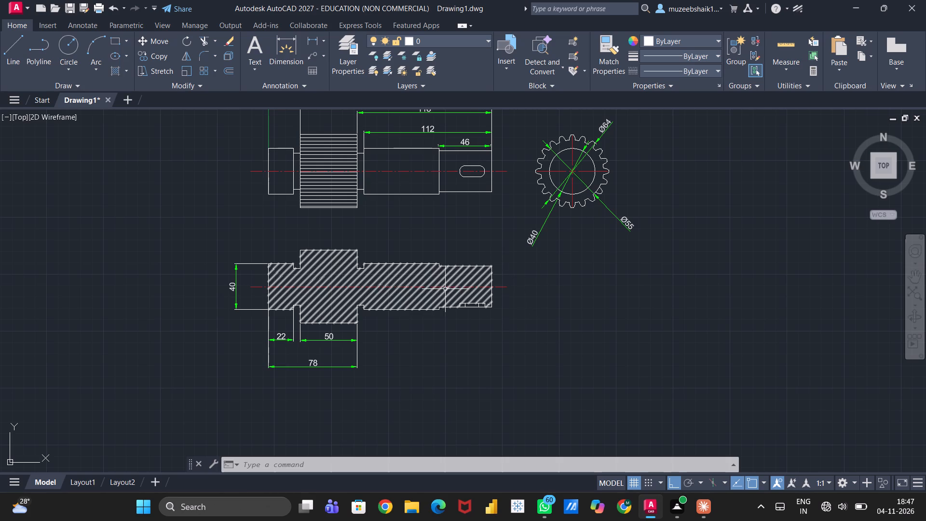
click(287, 36)
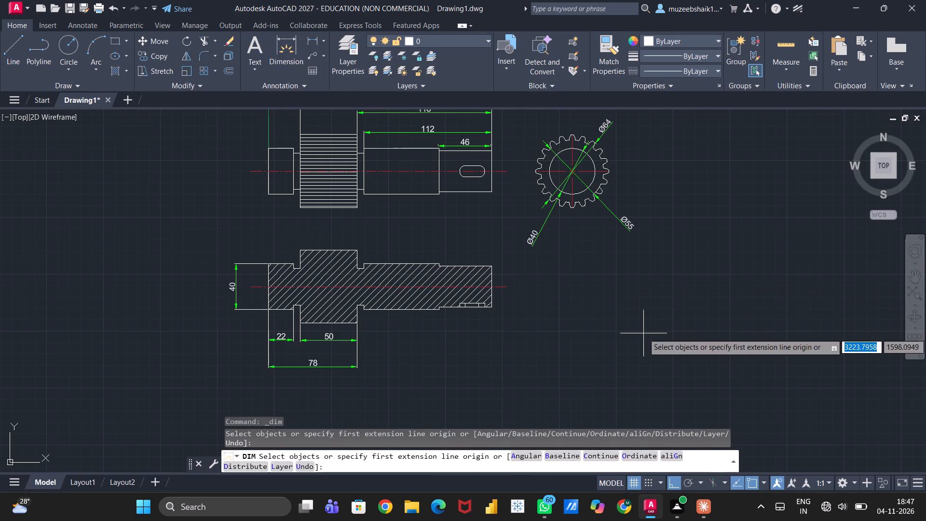
click(491, 266)
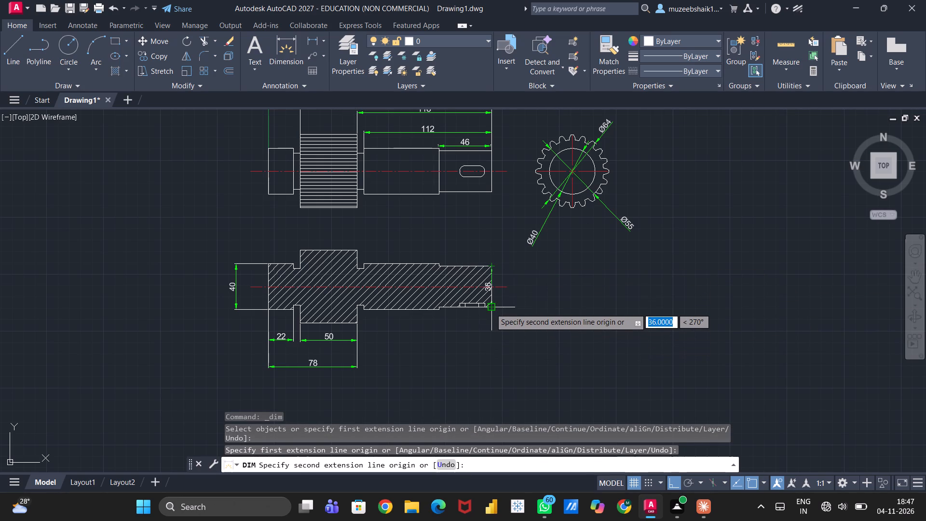
click(490, 308)
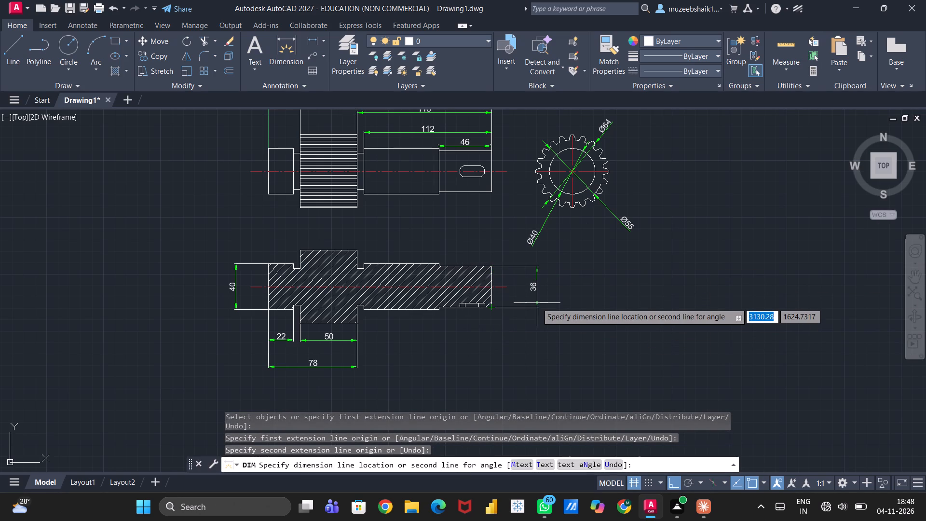
click(536, 300)
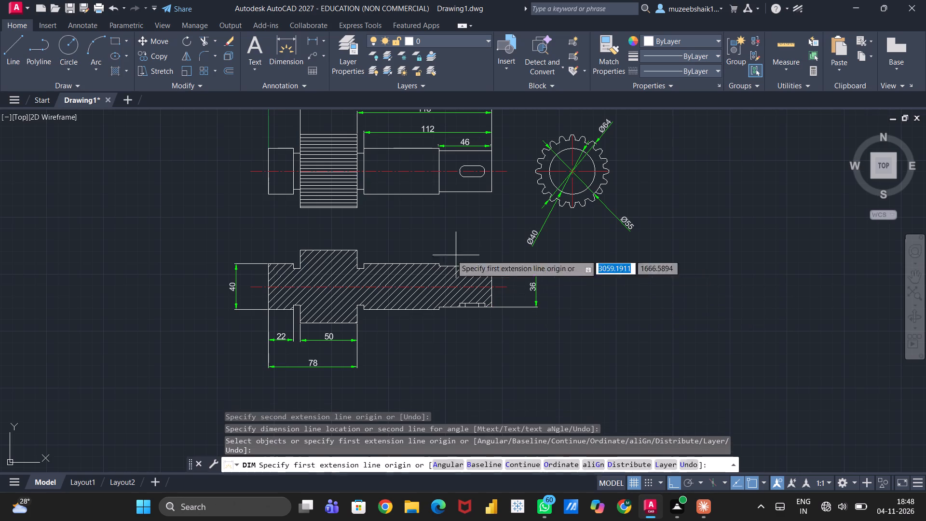
click(442, 264)
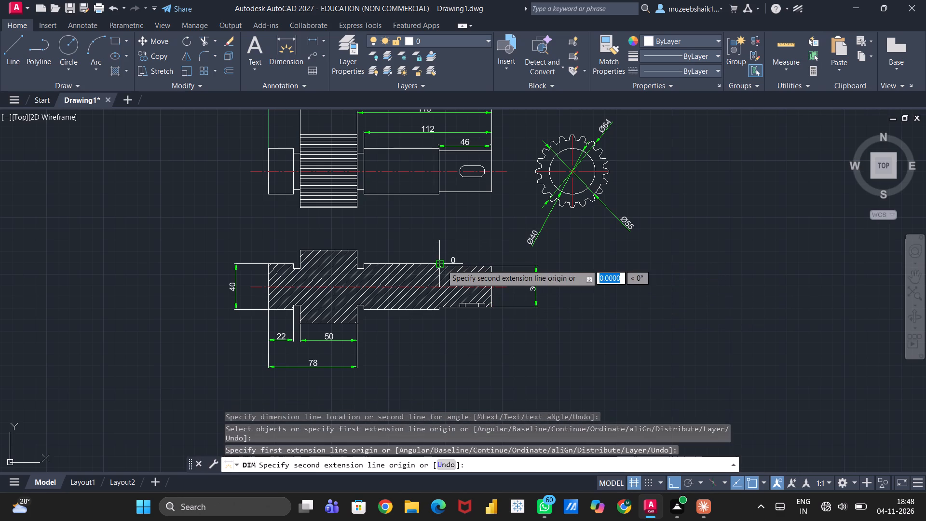
click(440, 313)
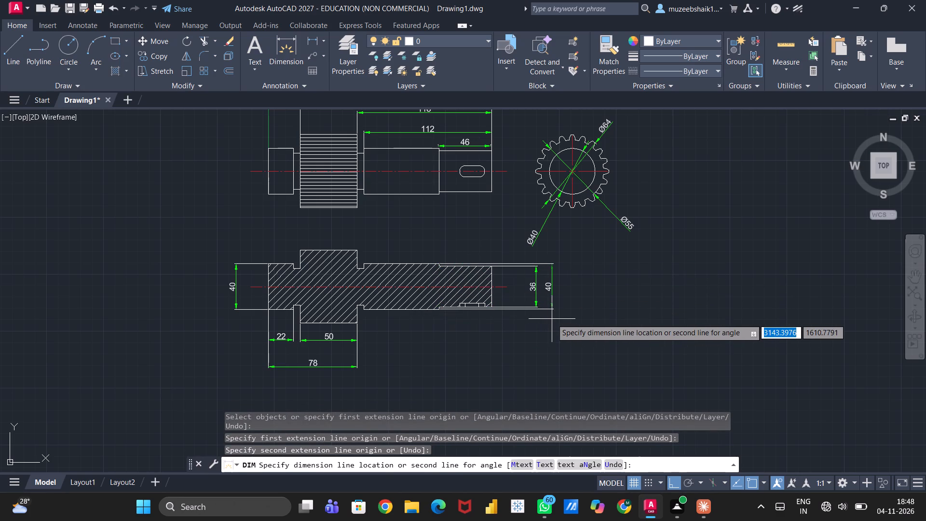
click(552, 319)
Dimension the depth of the slot recess on the section, placing it just beyond the shaft's right end.
scroll(499, 315, up, 2)
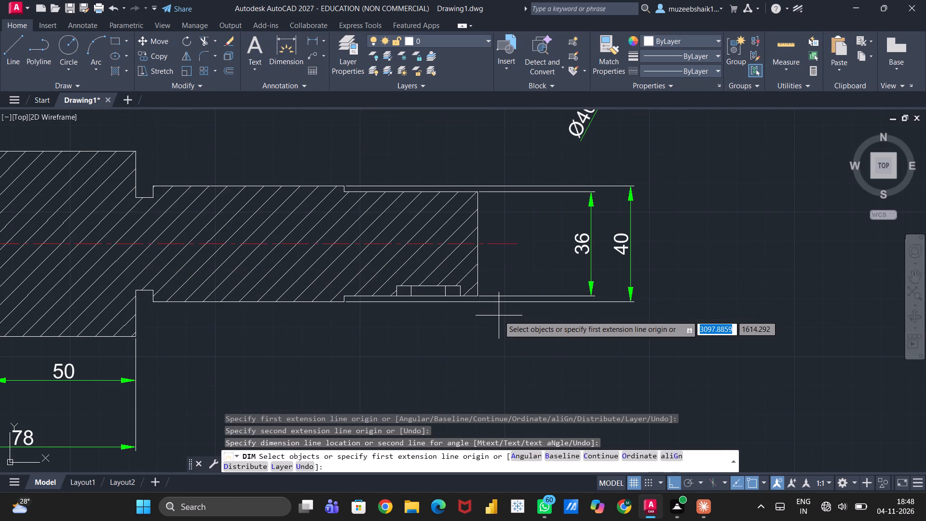
scroll(499, 315, up, 1)
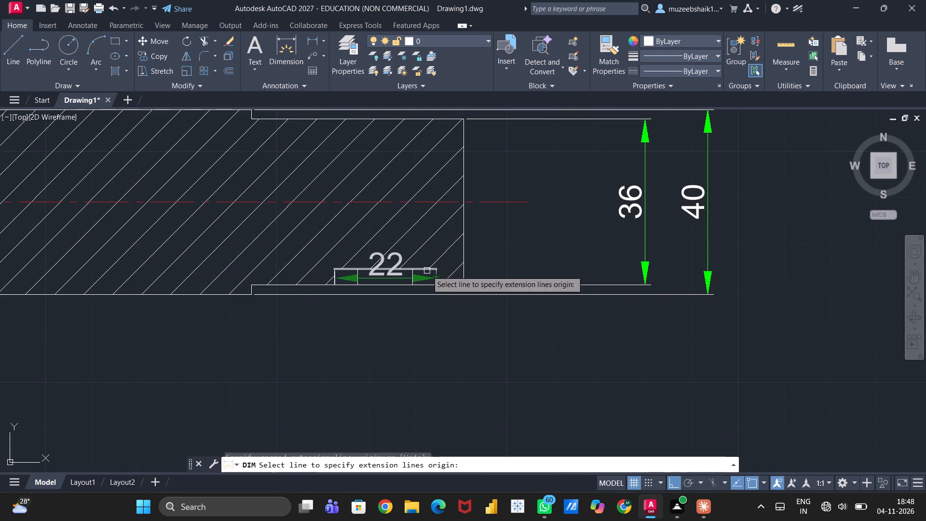
click(436, 268)
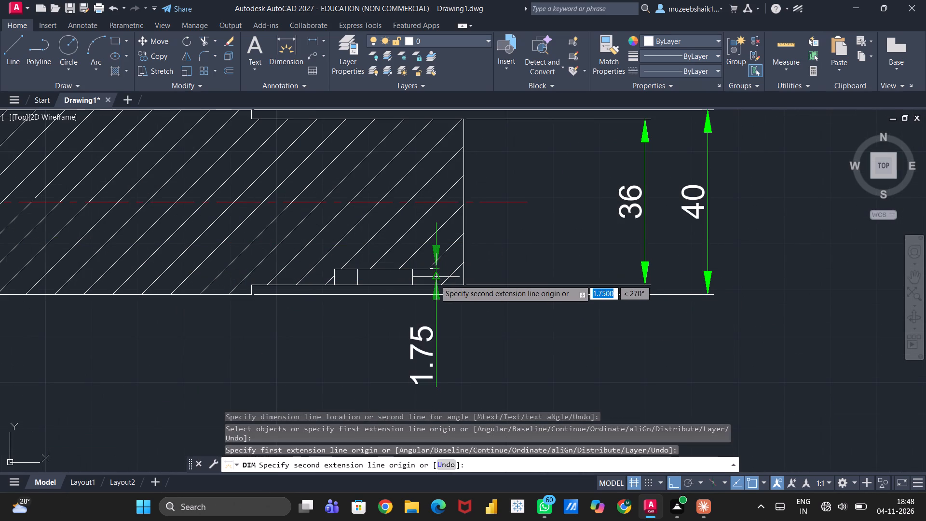
click(436, 288)
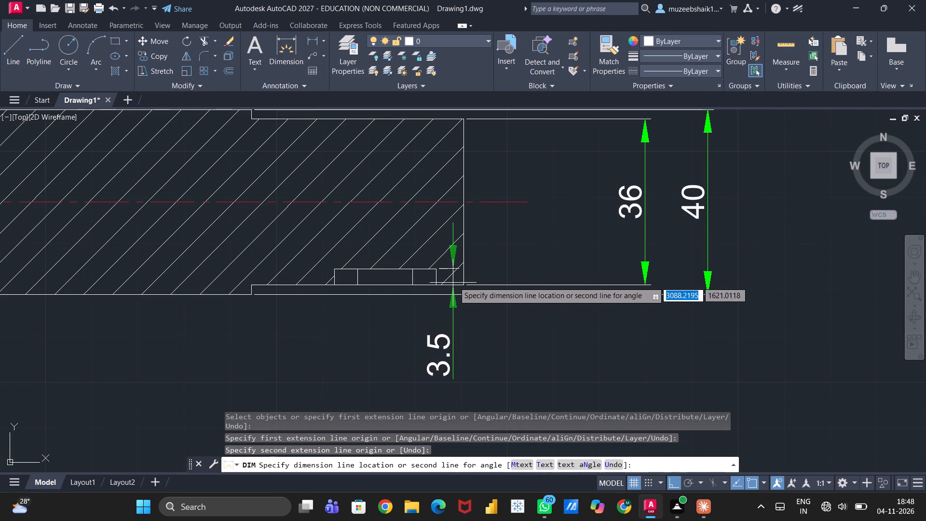
click(509, 282)
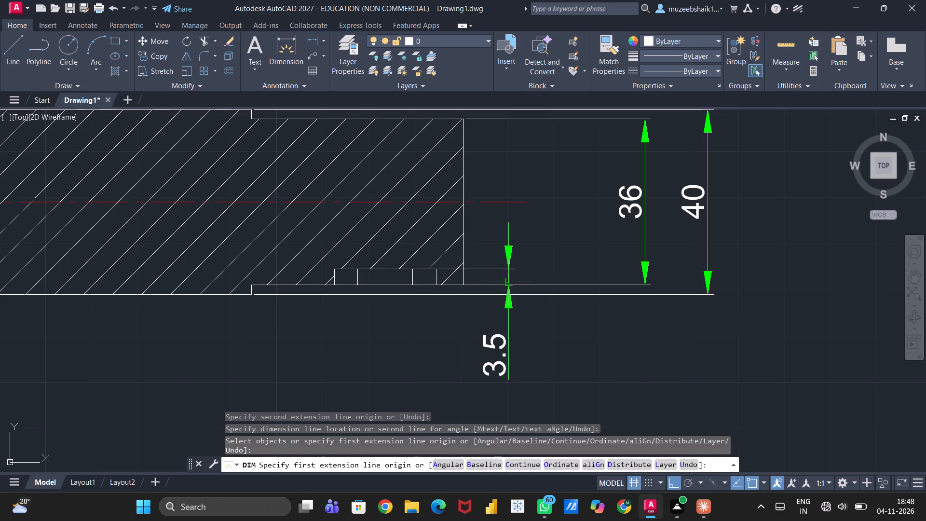
key(Escape)
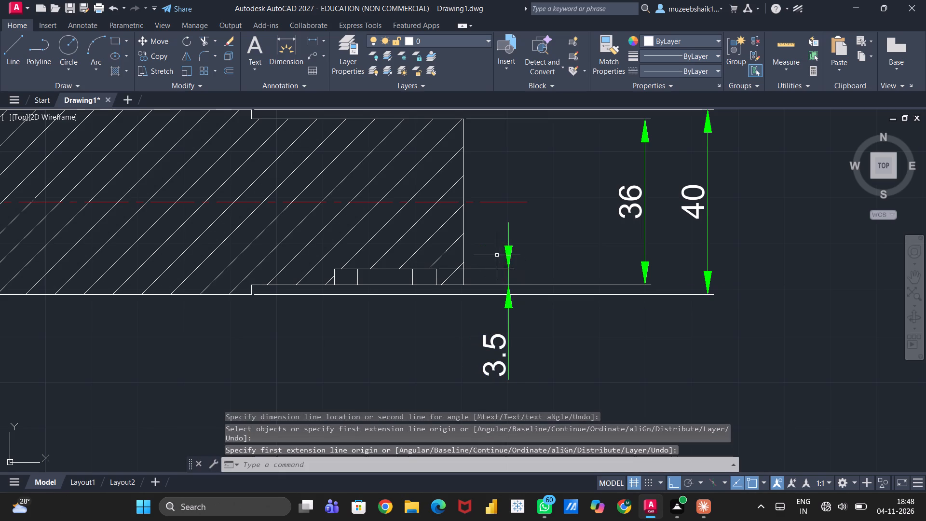
Save the drawing to the Desktop under the file name "Gear Shaft with Keyway.dwg".
scroll(496, 254, down, 2)
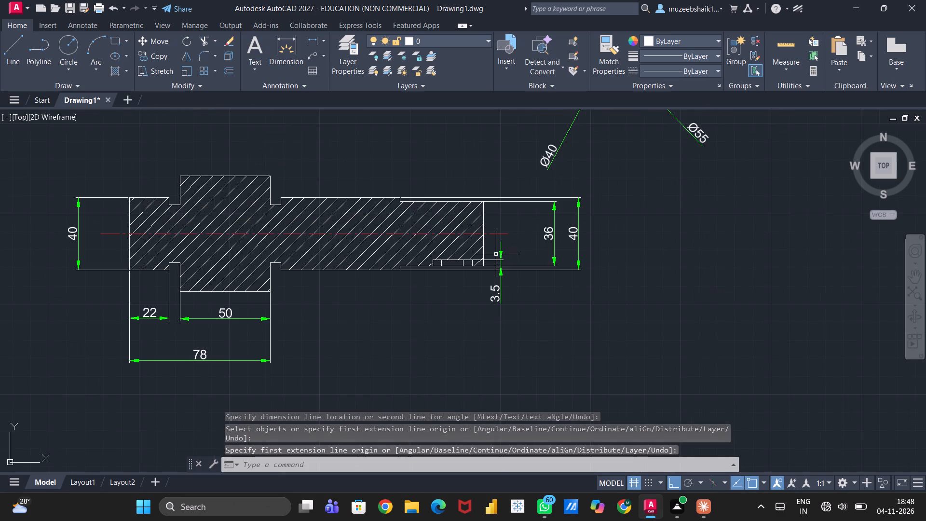
scroll(496, 254, down, 1)
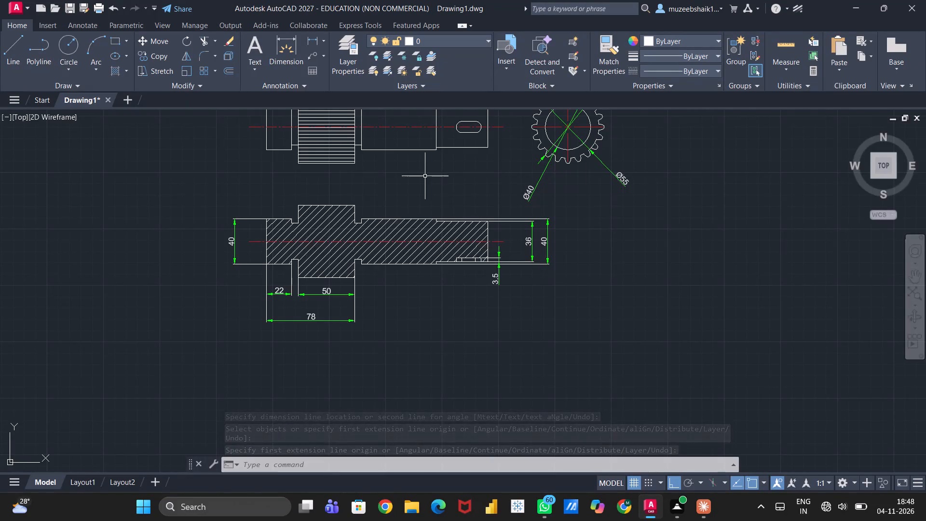
middle_drag(425, 176, 484, 227)
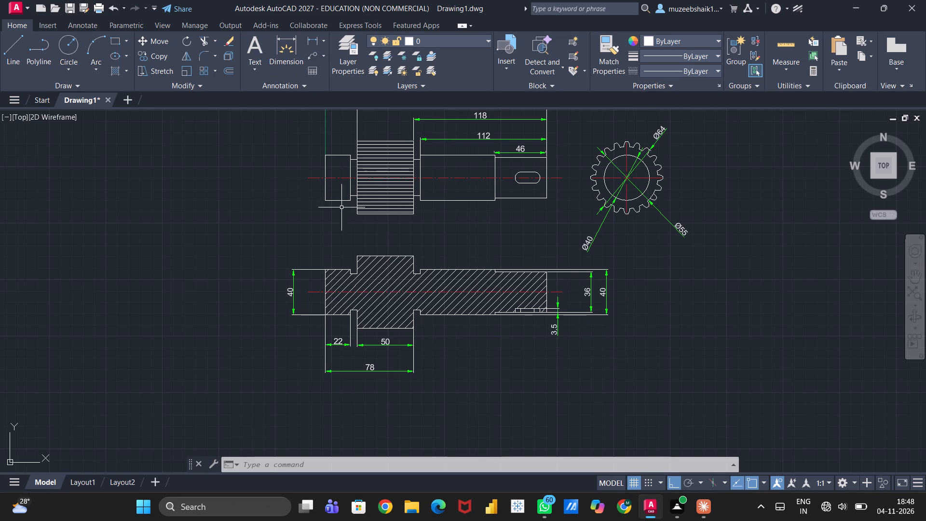
click(85, 4)
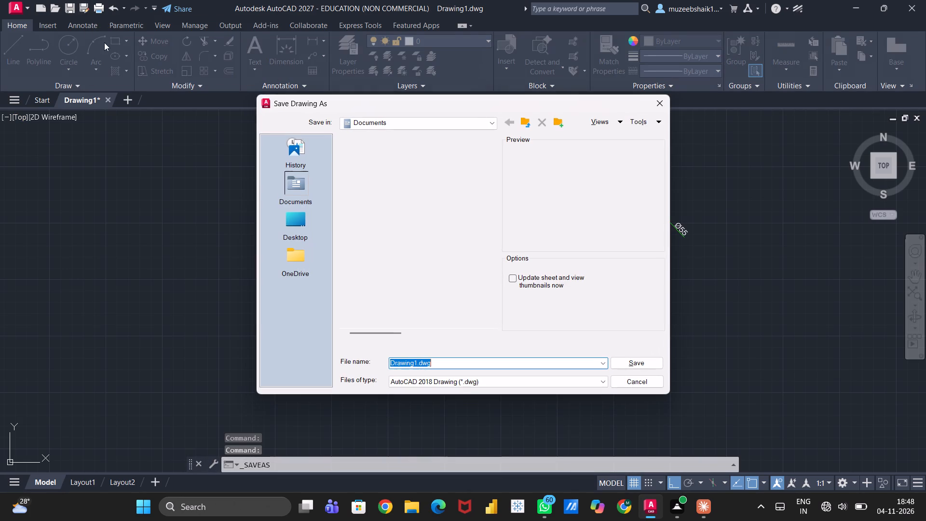
click(300, 219)
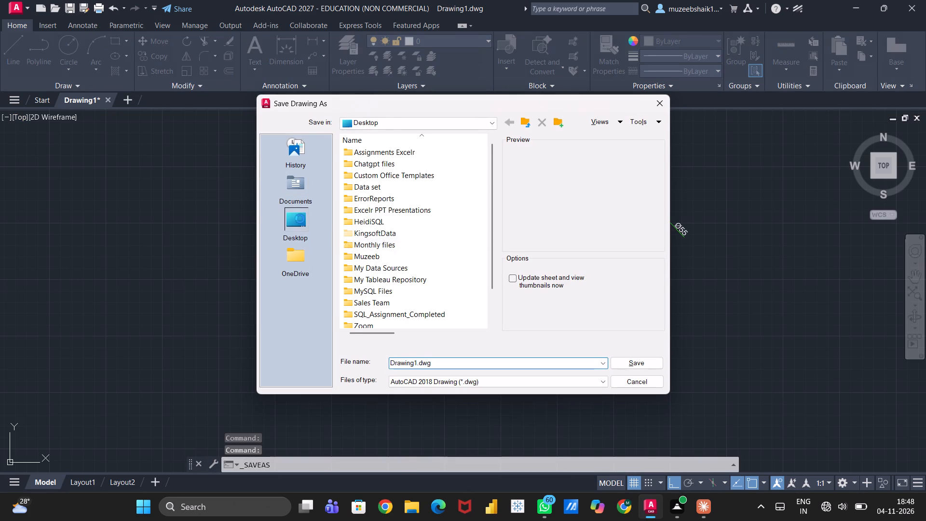
click(417, 364)
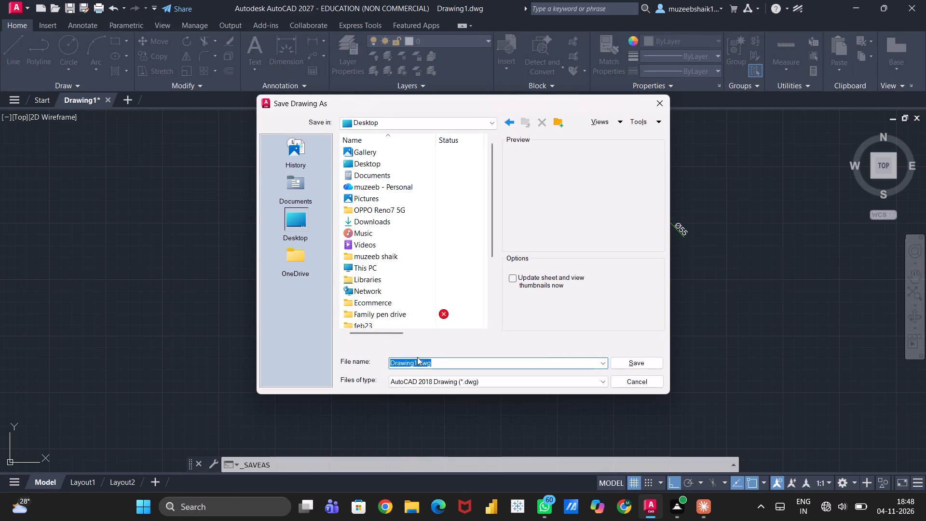
click(417, 361)
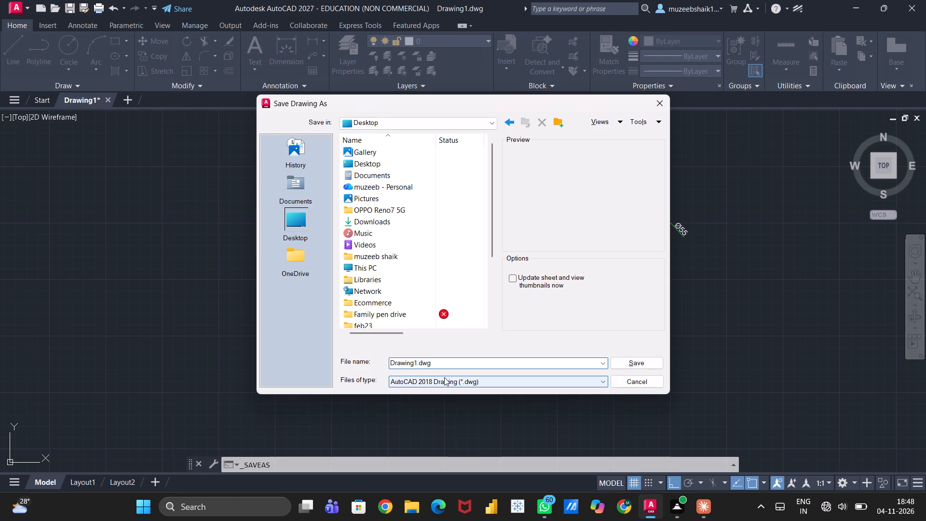
key(BackSpace)
key(BackSpace)
key(BackSpace)
key(BackSpace)
key(BackSpace)
key(BackSpace)
key(BackSpace)
key(BackSpace)
key(BackSpace)
key(BackSpace)
key(BackSpace)
key(BackSpace)
key(BackSpace)
key(BackSpace)
key(BackSpace)
key(BackSpace)
key(BackSpace)
key(BackSpace)
key(ctrl+v)
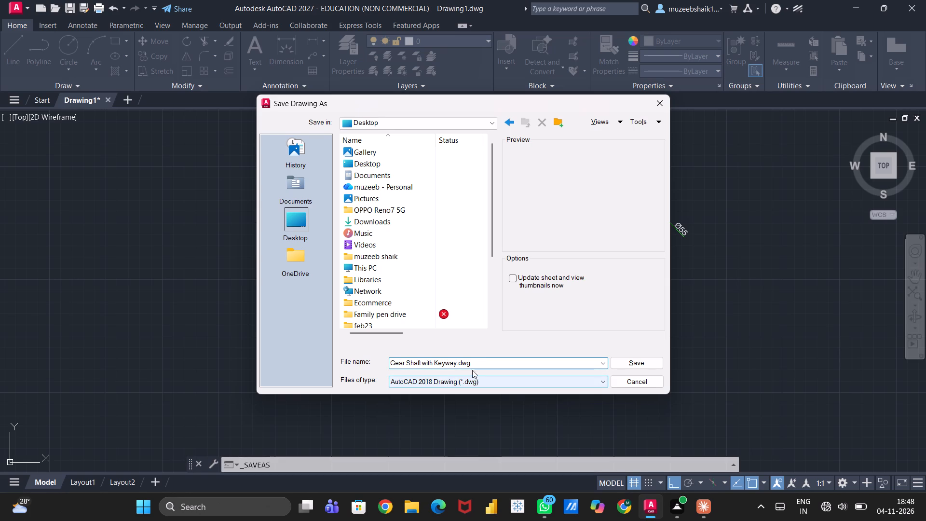
click(628, 363)
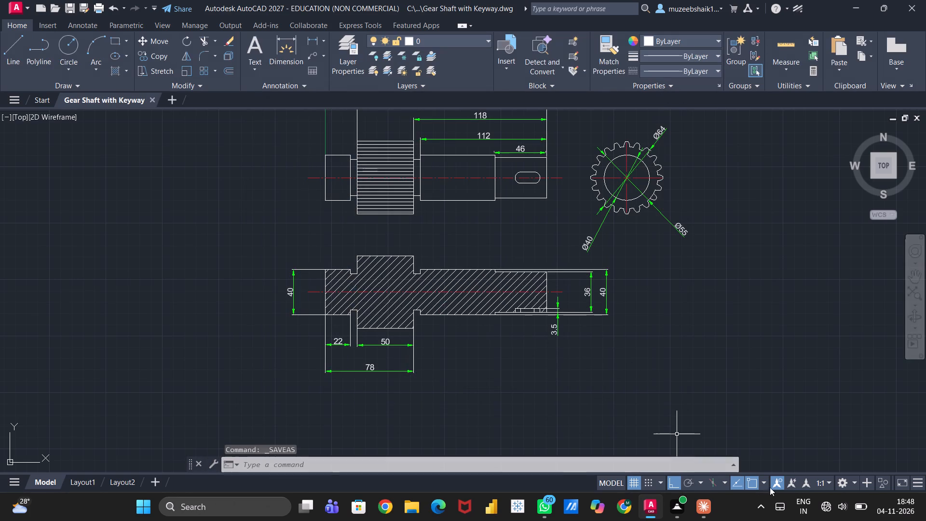